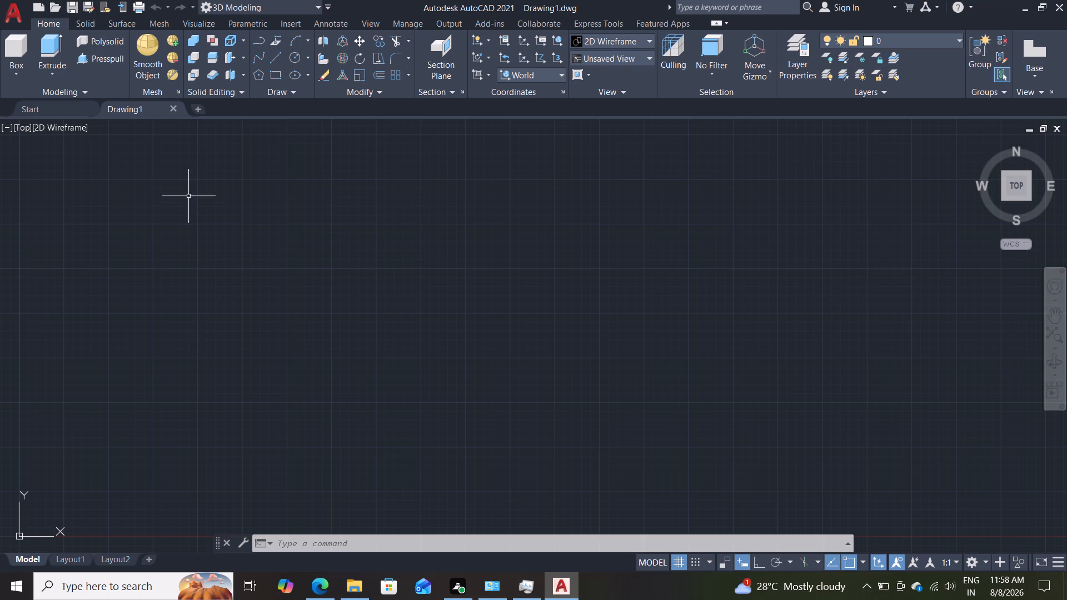
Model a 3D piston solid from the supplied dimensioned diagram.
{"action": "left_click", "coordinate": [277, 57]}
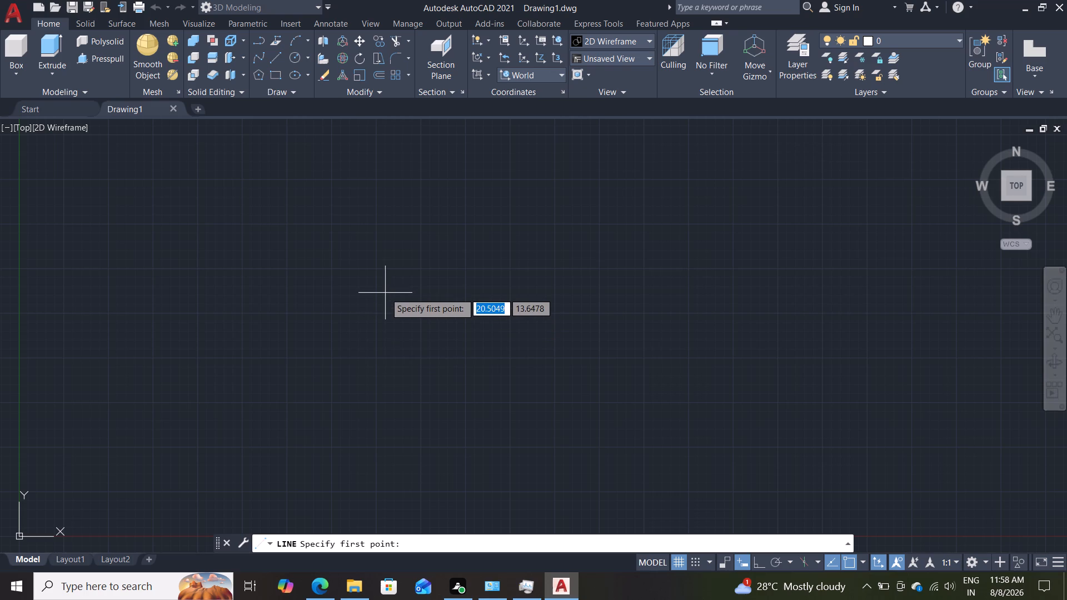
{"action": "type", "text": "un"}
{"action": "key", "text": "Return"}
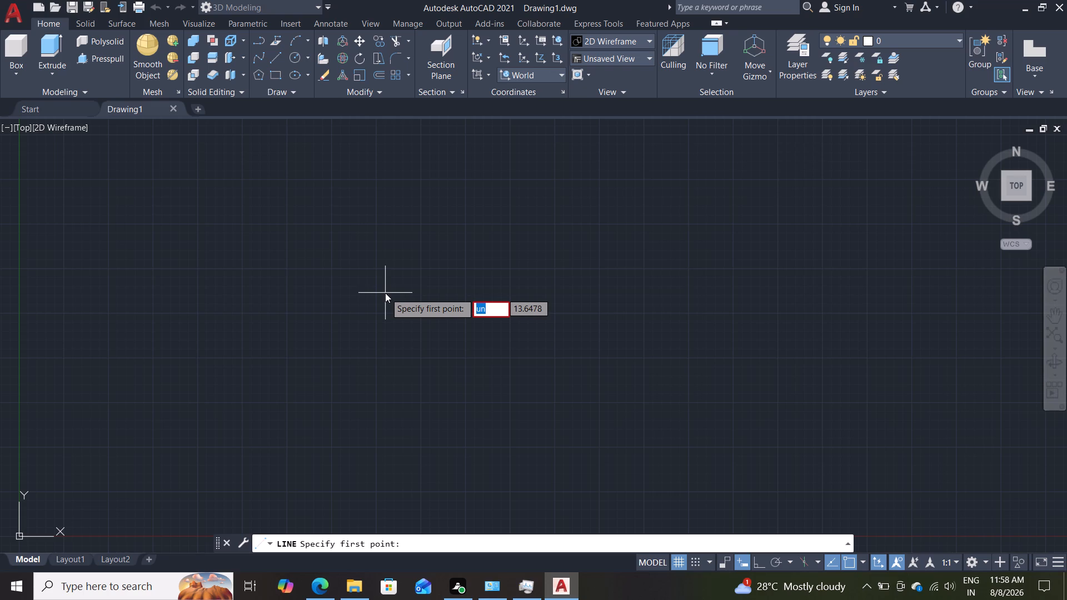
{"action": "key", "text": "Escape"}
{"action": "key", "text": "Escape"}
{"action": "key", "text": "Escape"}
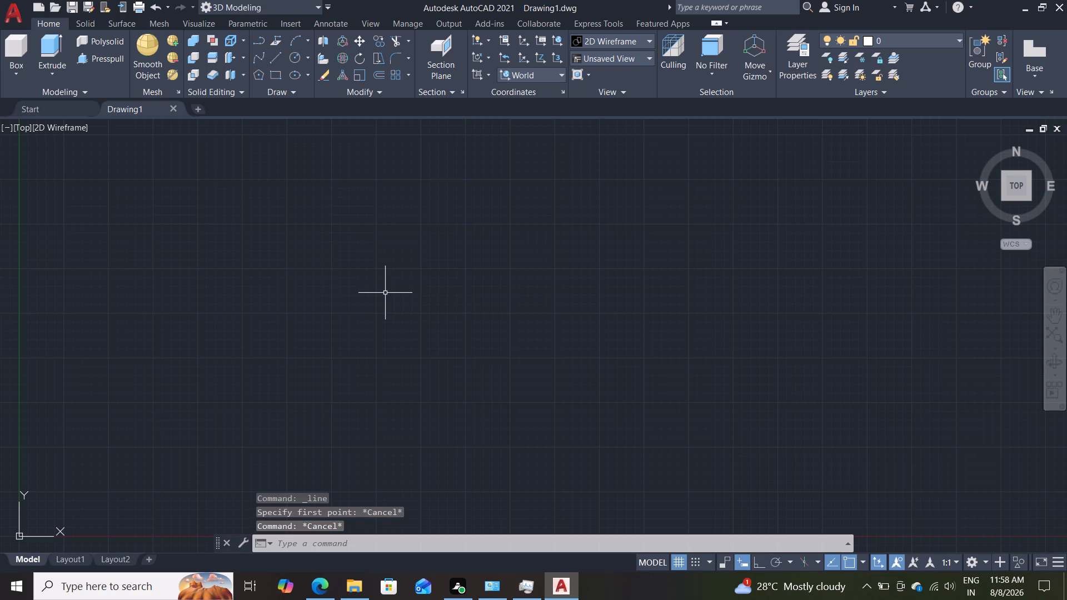
Set the drawing units' length precision to one decimal place (0.0), keeping the Decimal type.
{"action": "type", "text": "uun"}
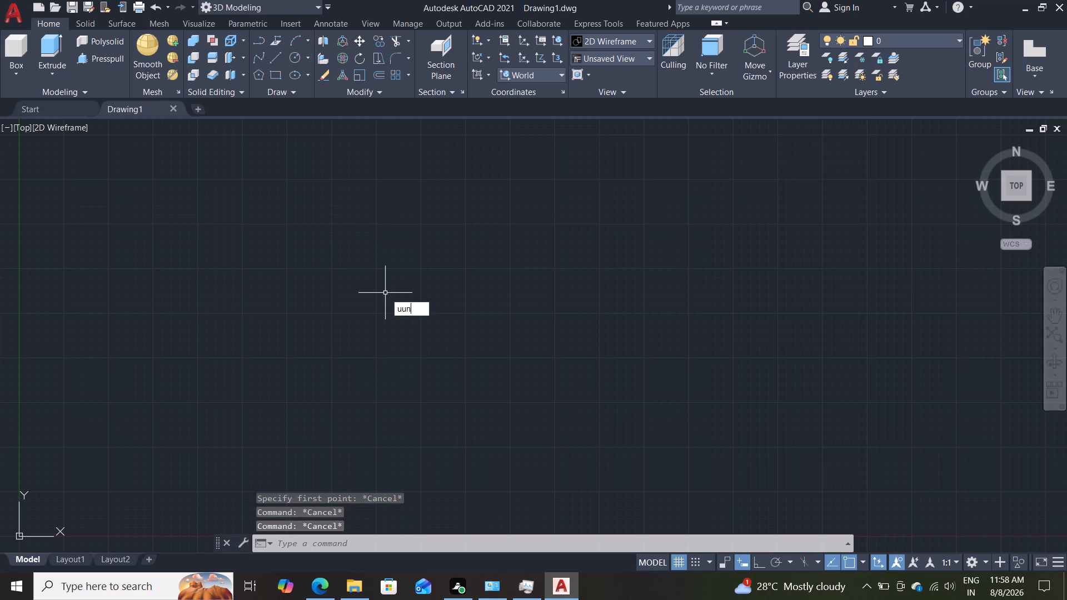
{"action": "key", "text": "BackSpace"}
{"action": "key", "text": "BackSpace"}
{"action": "key", "text": "n"}
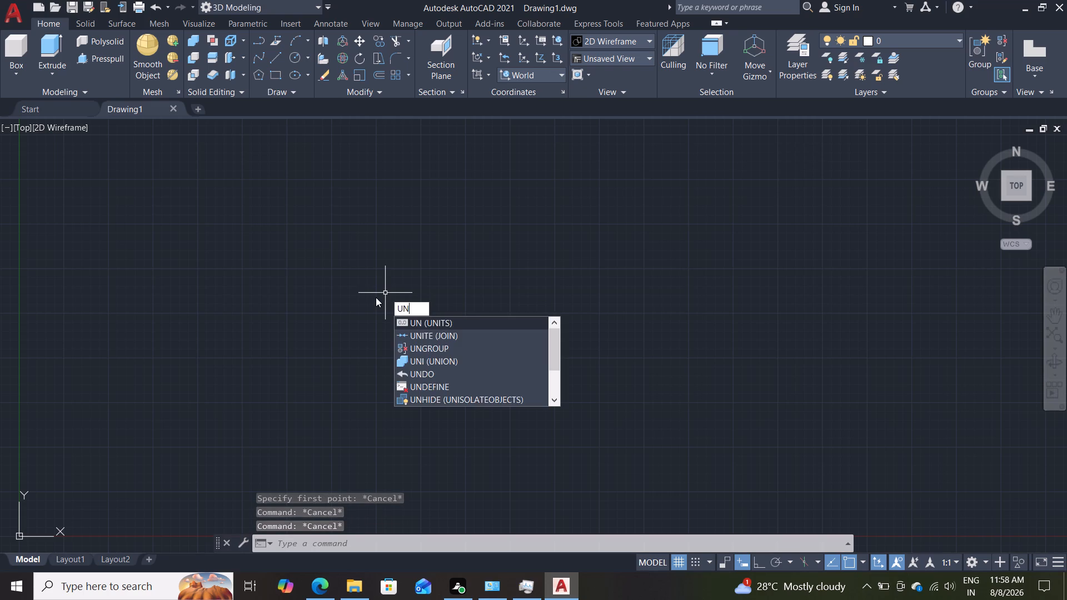
{"action": "key", "text": "Return"}
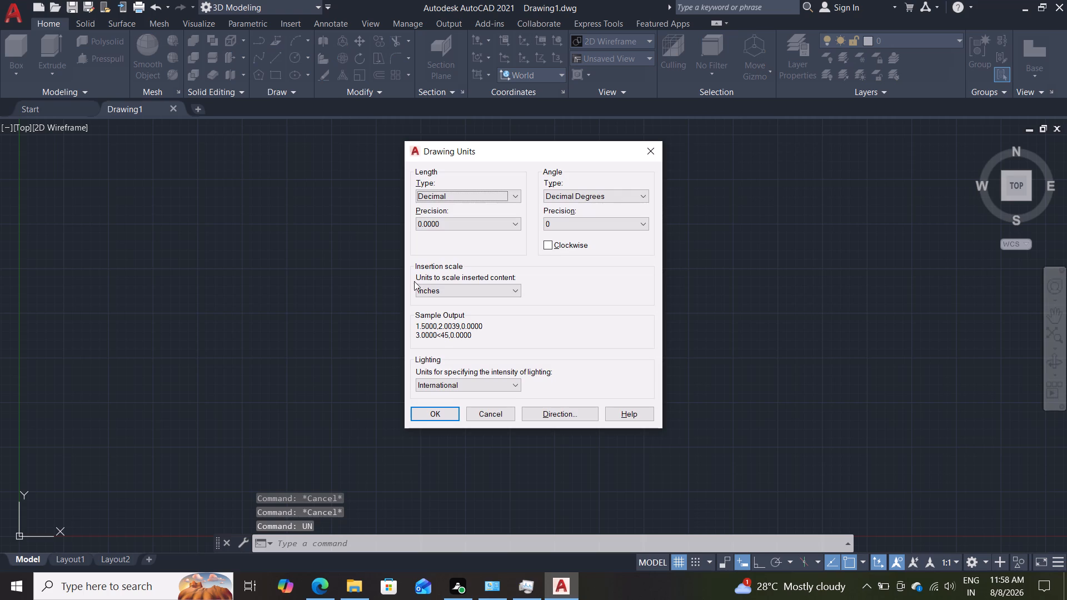
{"action": "left_click", "coordinate": [462, 221]}
{"action": "left_click", "coordinate": [445, 247]}
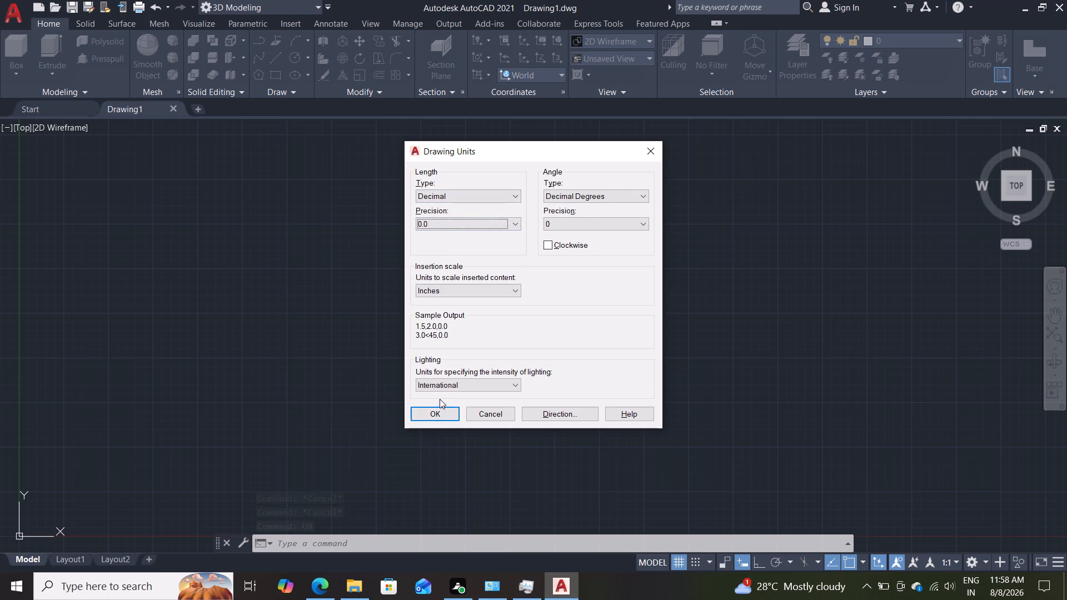
{"action": "left_click", "coordinate": [432, 411]}
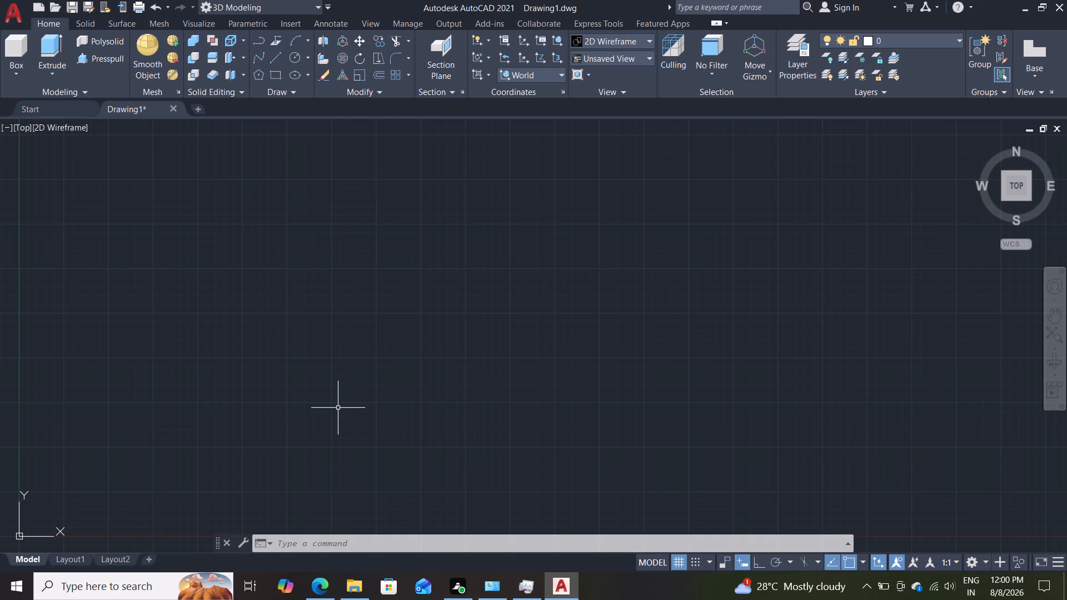
Turn on Ortho mode while drawing a single horizontal line 11 units long in the empty drawing.
{"action": "key", "text": "l"}
{"action": "key", "text": "Return"}
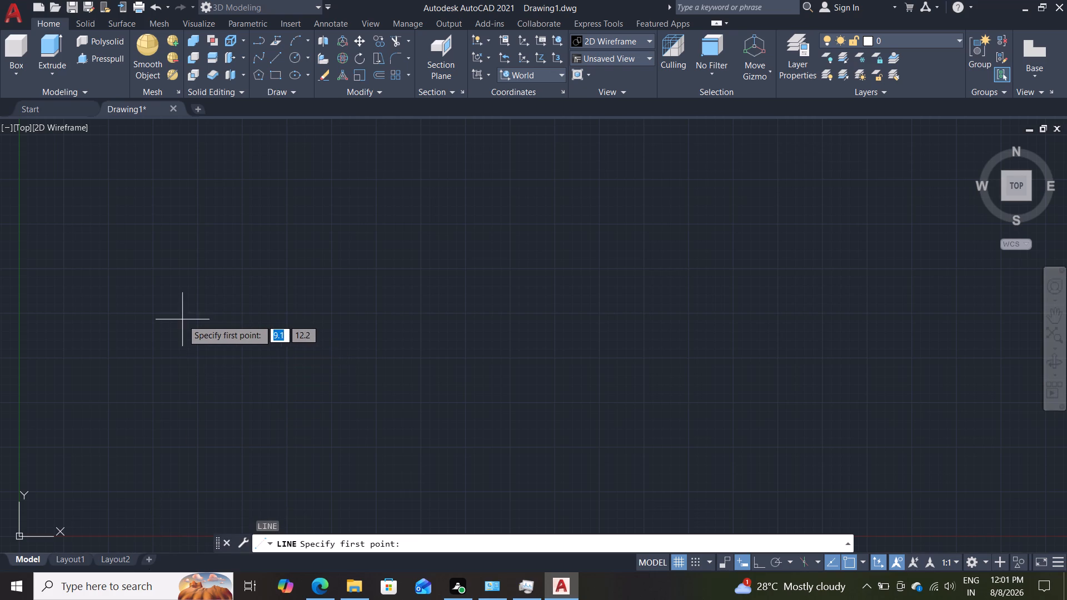
{"action": "left_click", "coordinate": [222, 258]}
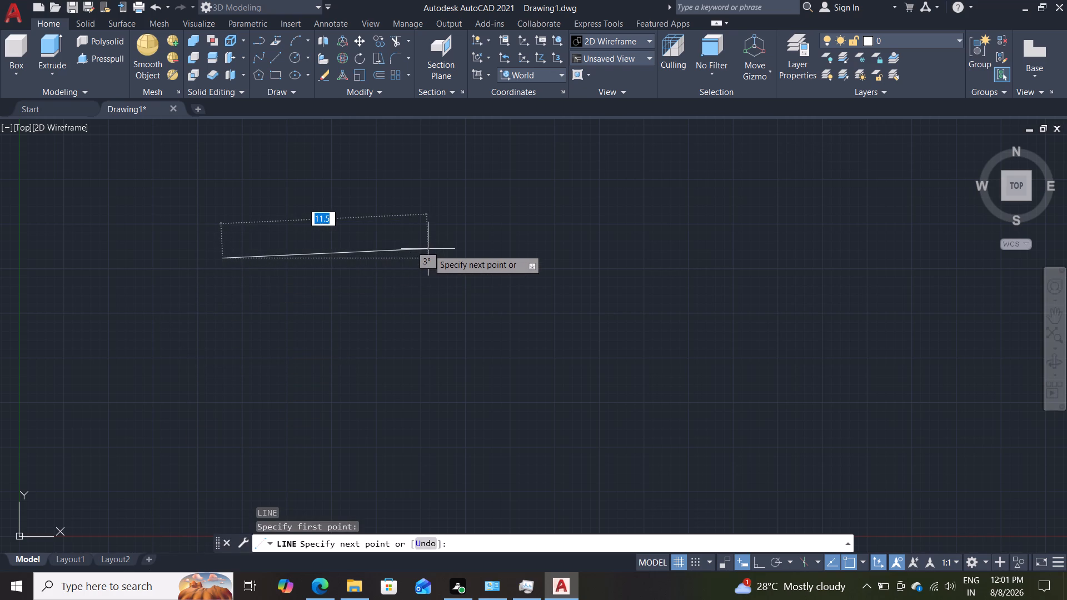
{"action": "key", "text": "F8"}
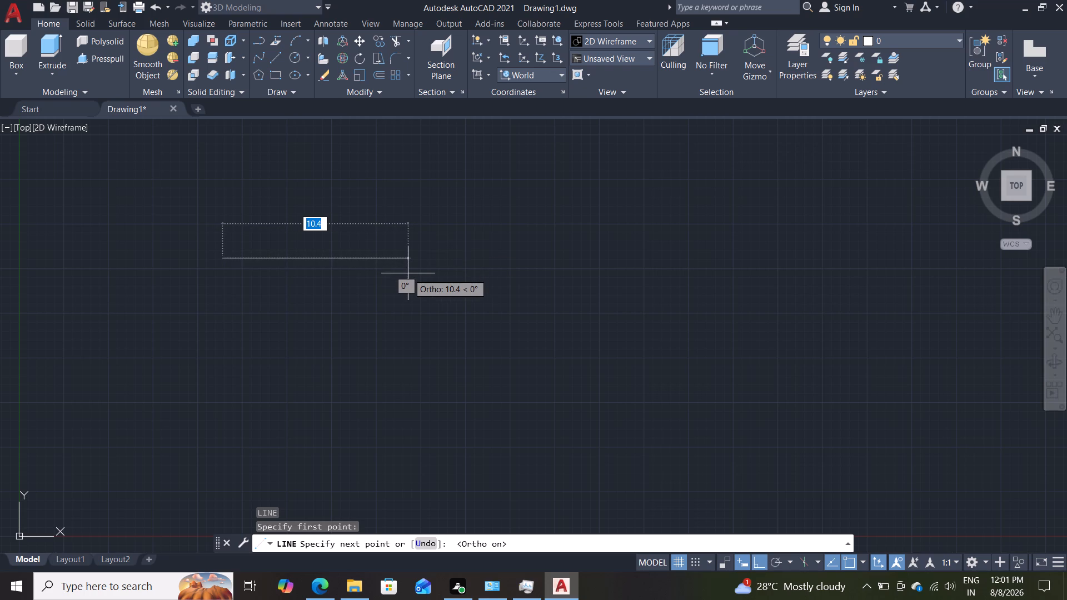
{"action": "type", "text": "11"}
{"action": "key", "text": "Return"}
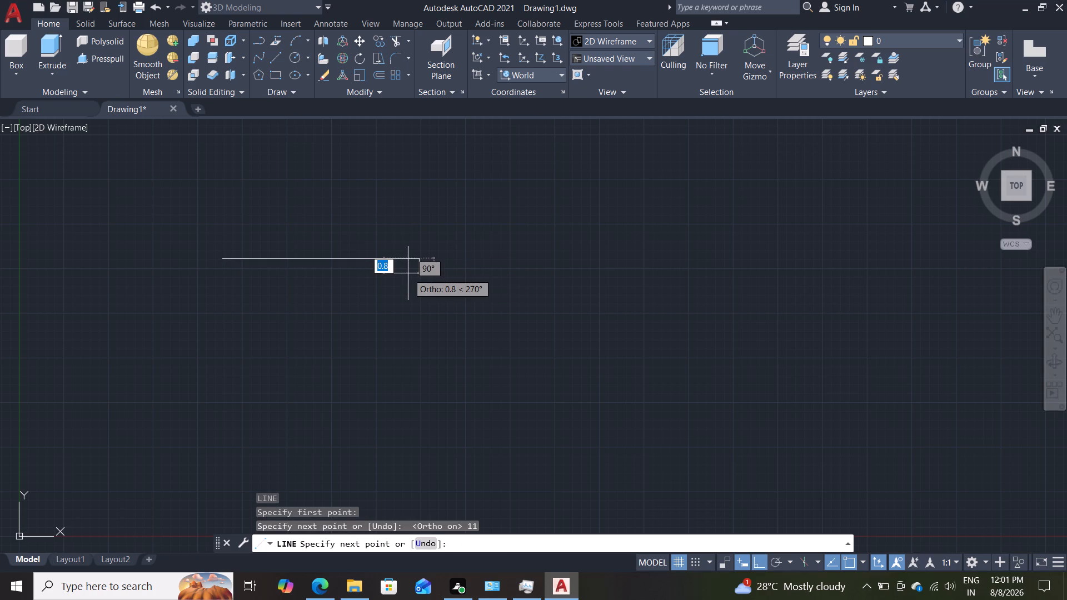
{"action": "key", "text": "Escape"}
{"action": "key", "text": "Escape"}
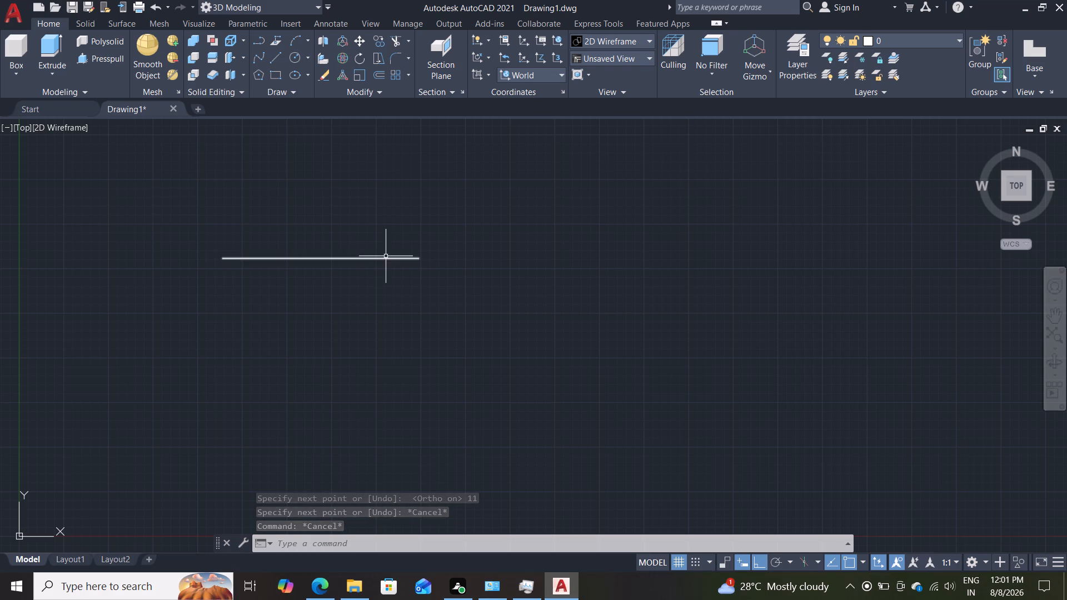
Delete the horizontal 11-unit line.
{"action": "left_click", "coordinate": [388, 258]}
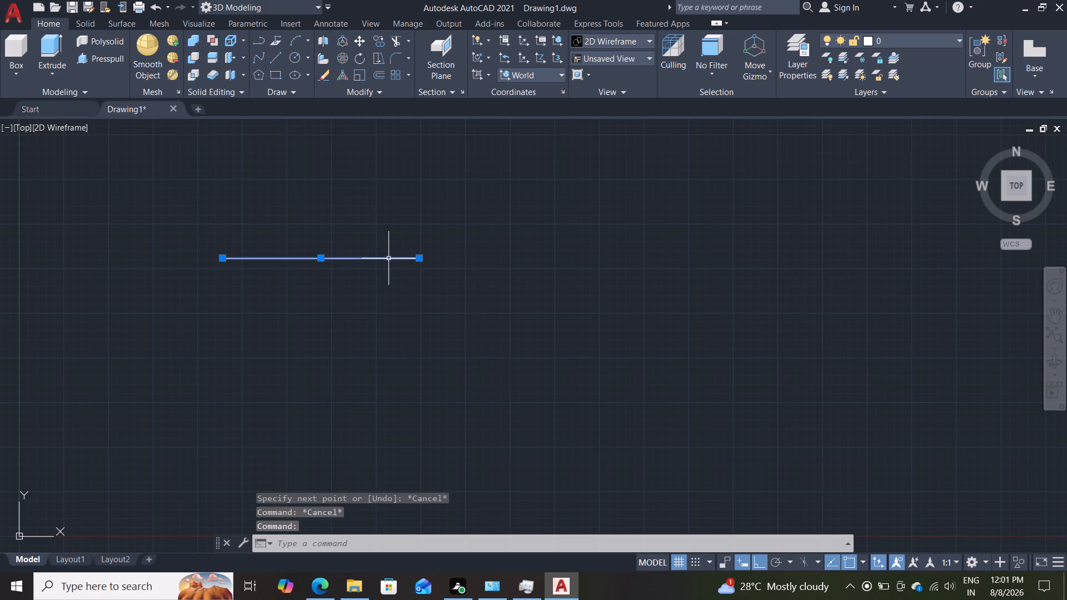
{"action": "key", "text": "Delete"}
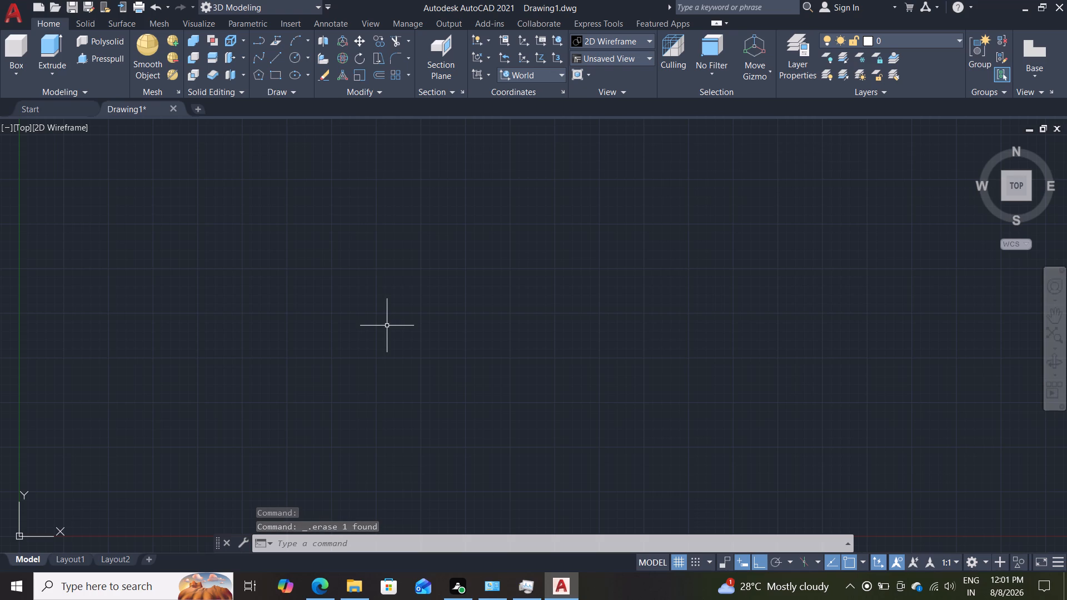
Start a new line chain with an 11.75-unit horizontal top edge going right and a 2-unit vertical edge going down.
{"action": "key", "text": "l"}
{"action": "key", "text": "Return"}
{"action": "left_click", "coordinate": [256, 323]}
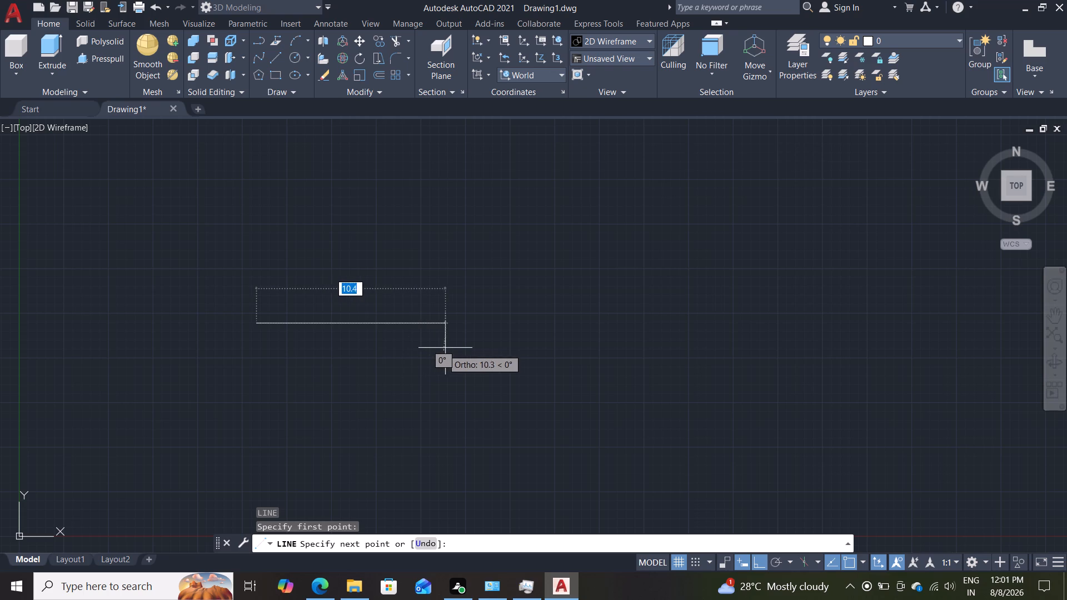
{"action": "type", "text": "11"}
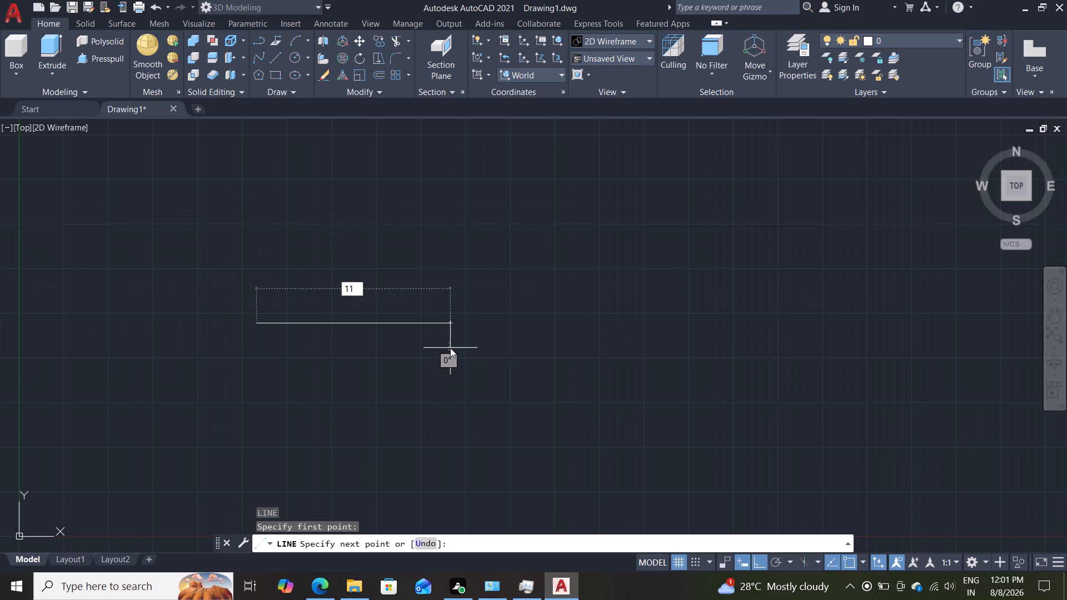
{"action": "type", "text": ".75"}
{"action": "key", "text": "Return"}
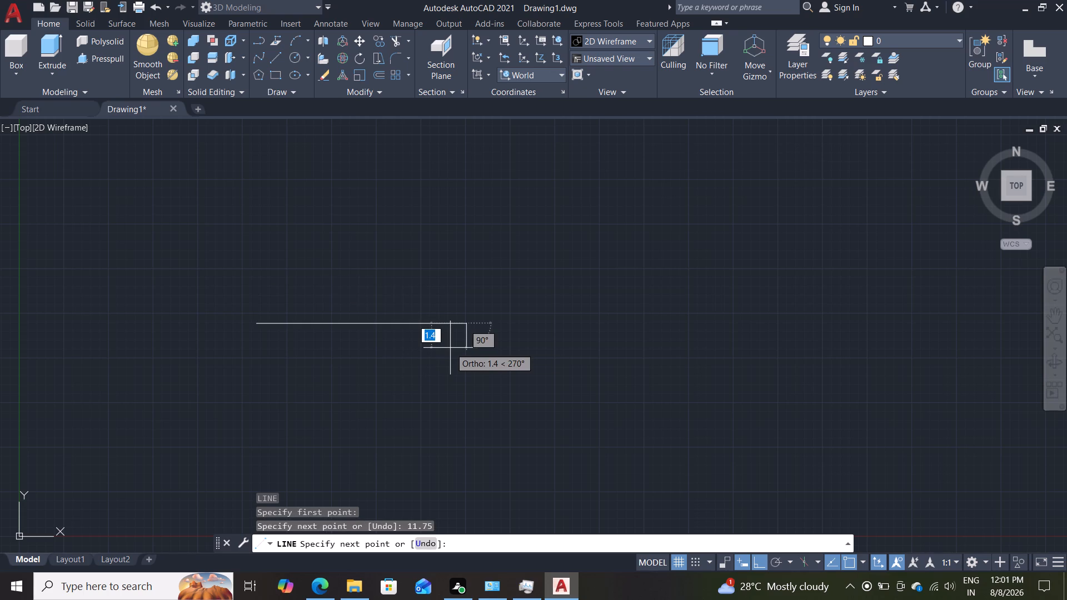
{"action": "key", "text": "2"}
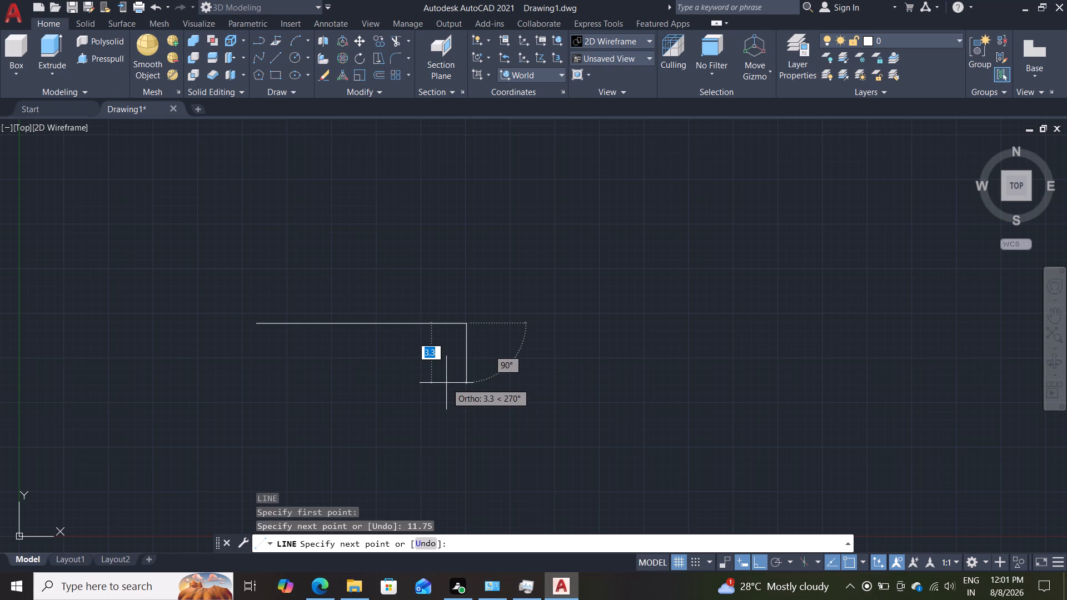
{"action": "key", "text": "Return"}
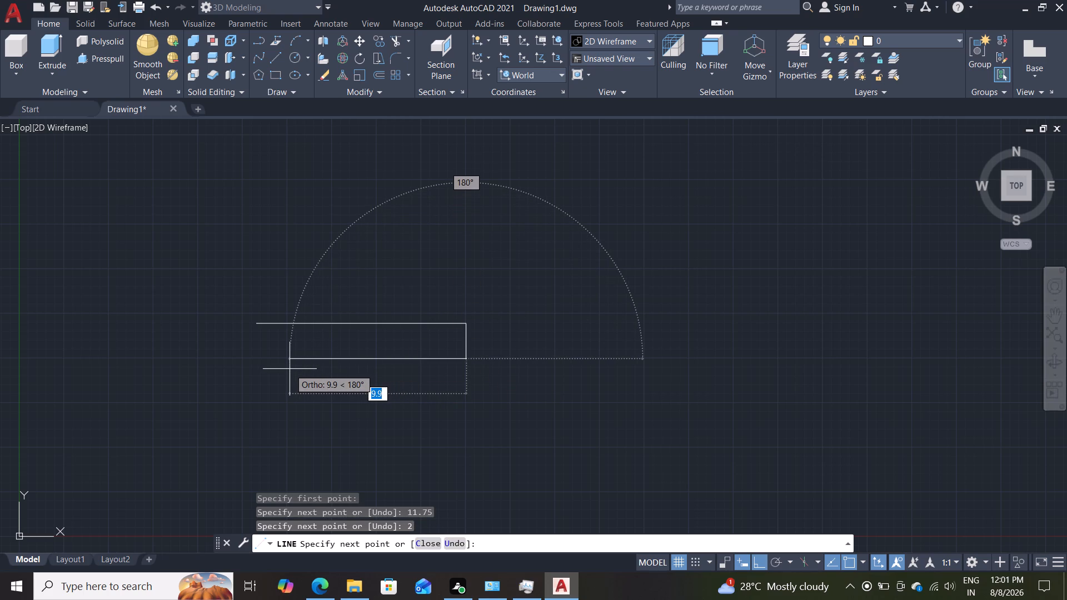
Continue the chain with a notch: 1.5 units left, 1 unit down and 1.5 units back right.
{"action": "type", "text": "1.5"}
{"action": "key", "text": "Return"}
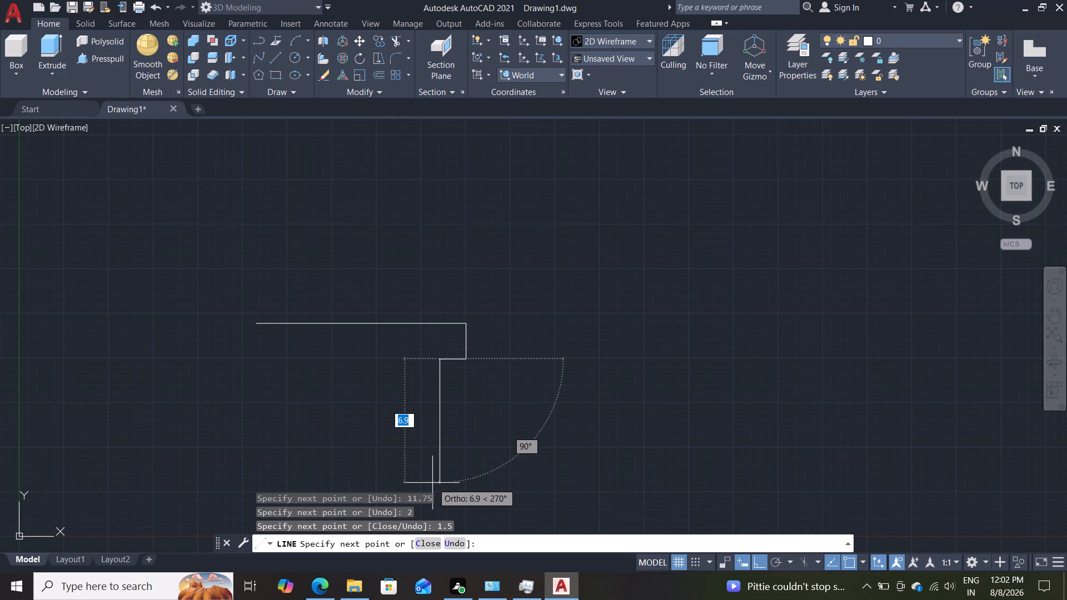
{"action": "key", "text": "1"}
{"action": "key", "text": "Return"}
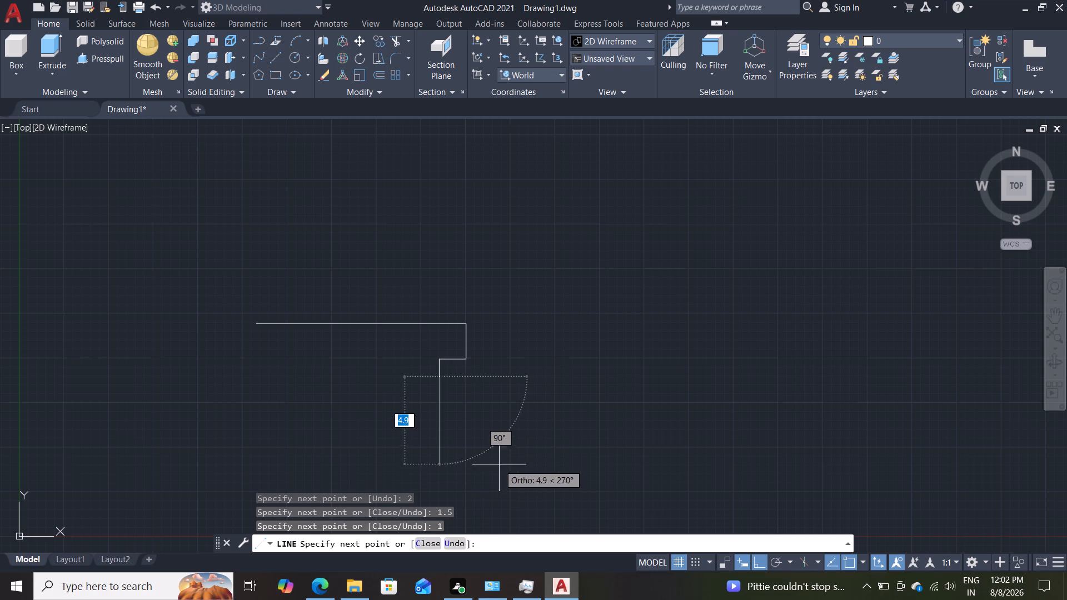
{"action": "type", "text": "1.5"}
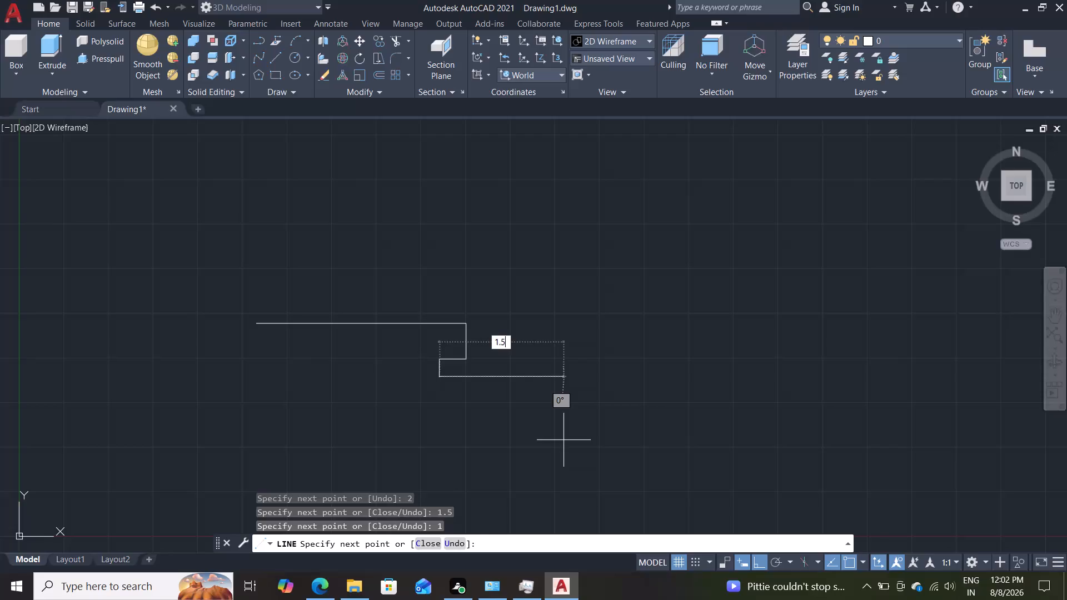
{"action": "key", "text": "Return"}
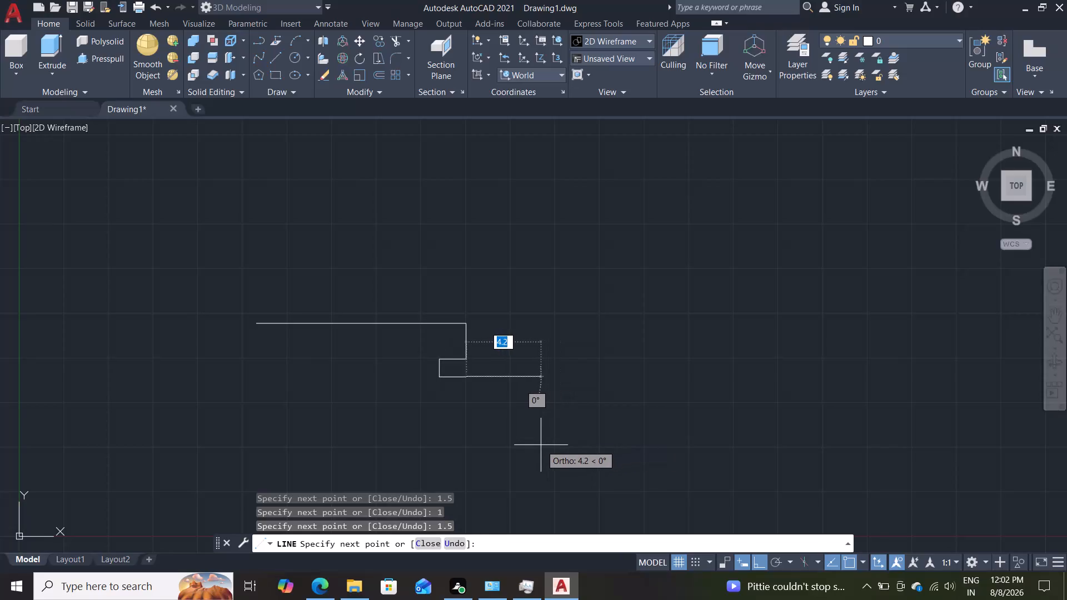
Continue the chain 1 unit down, adding a second notch 1.5 units left, 1 unit down and 1.5 units right.
{"action": "key", "text": "1"}
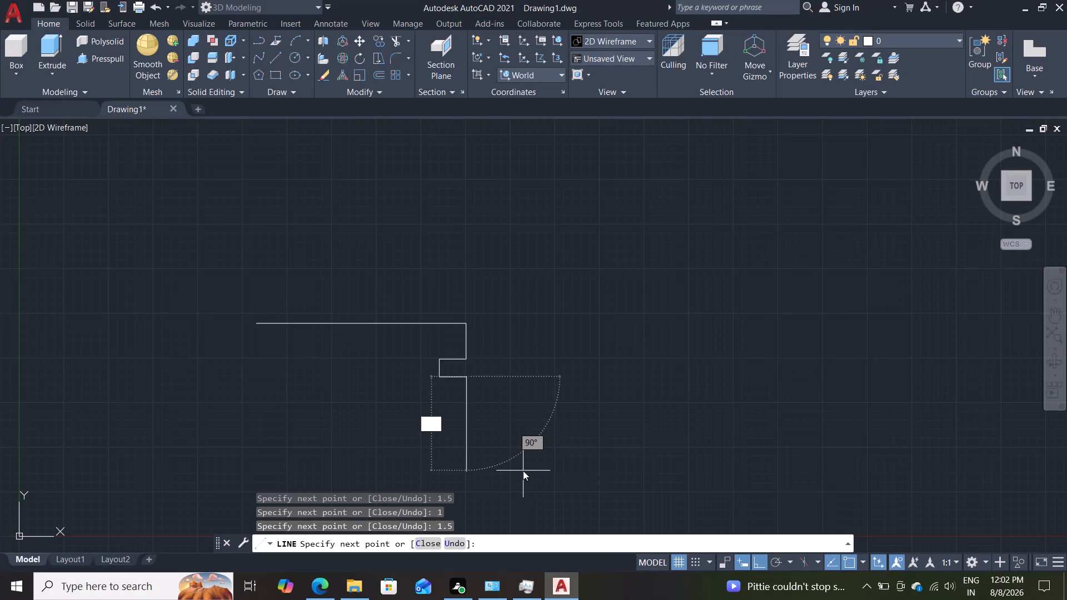
{"action": "key", "text": "Return"}
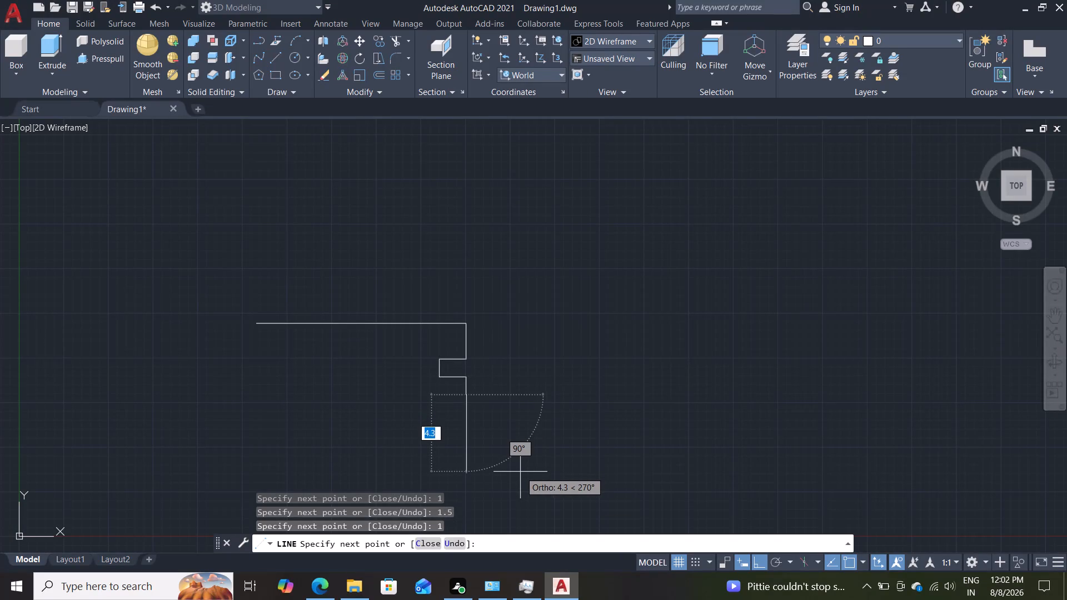
{"action": "type", "text": "1.5"}
{"action": "key", "text": "Return"}
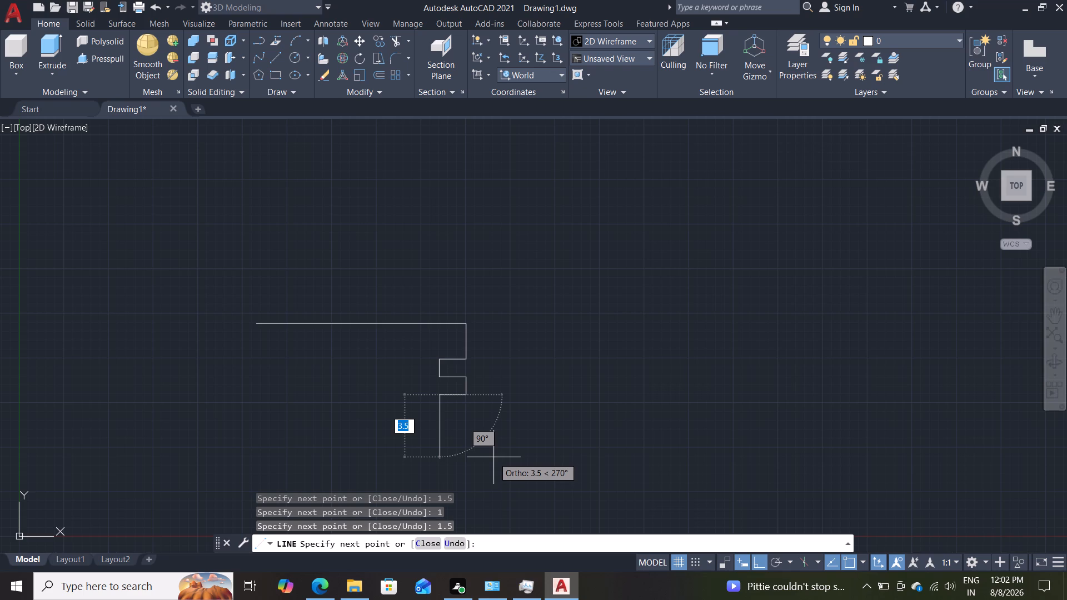
{"action": "key", "text": "1"}
{"action": "key", "text": "Return"}
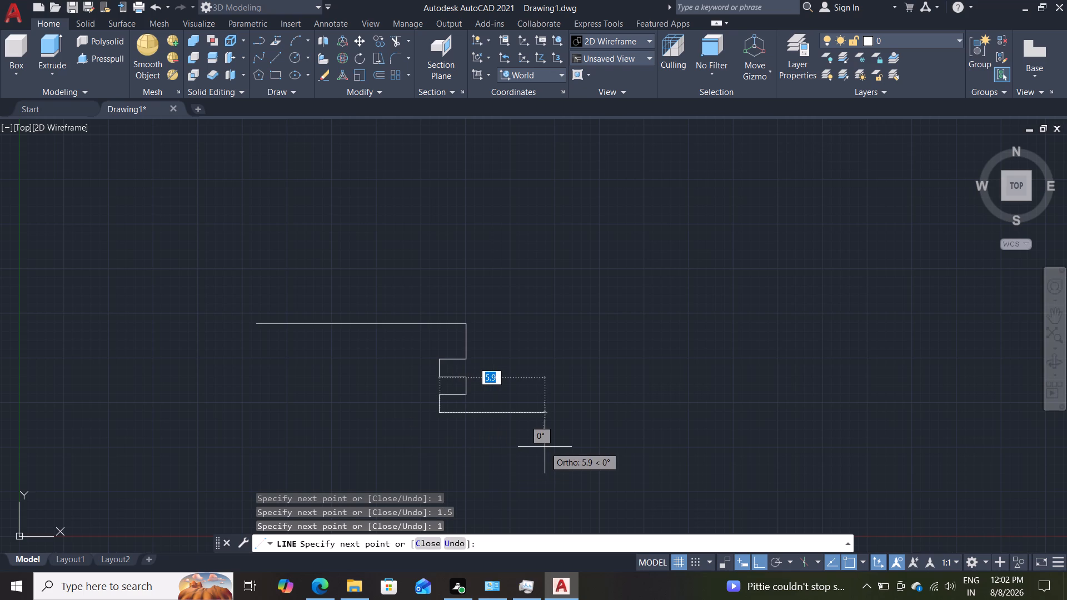
{"action": "type", "text": "1."}
{"action": "key", "text": "5"}
{"action": "key", "text": "Return"}
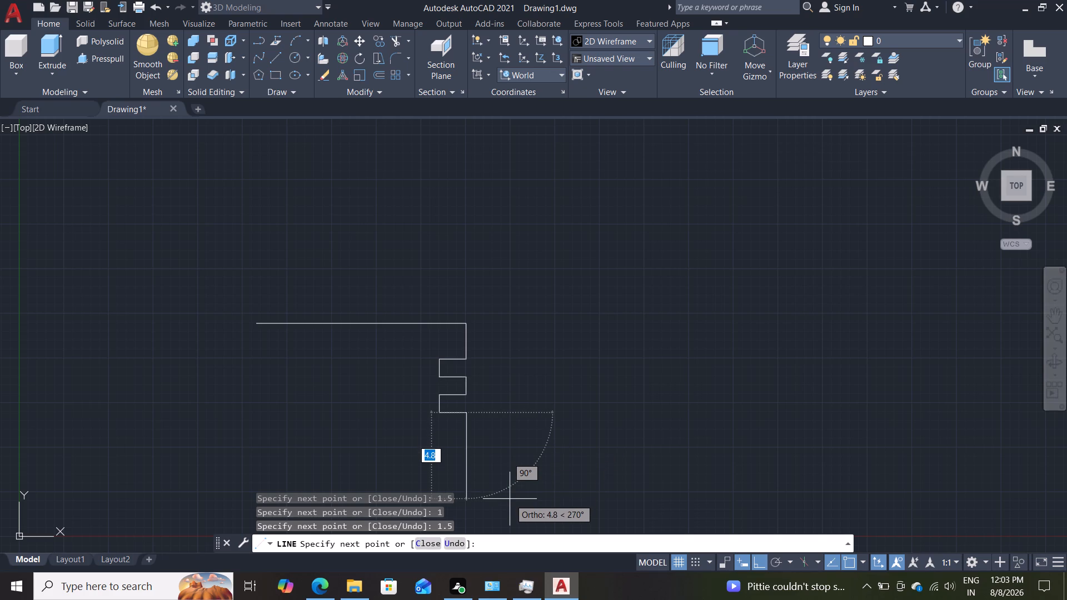
Extend the chain straight down by 1 unit and another 1.5 units, and end the line.
{"action": "key", "text": "1"}
{"action": "key", "text": "Return"}
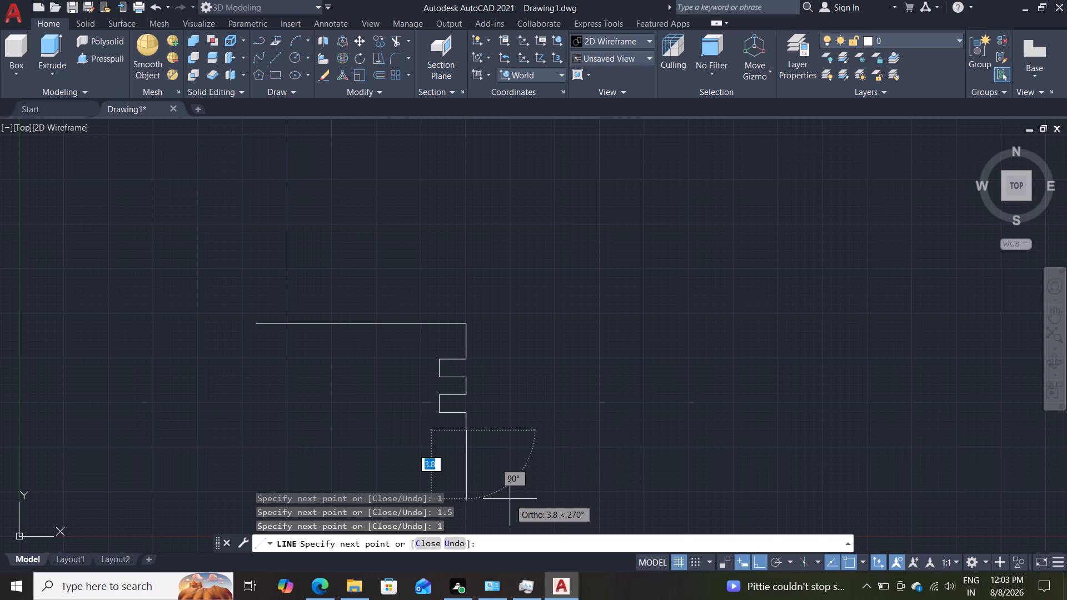
{"action": "type", "text": "1.5"}
{"action": "key", "text": "Return"}
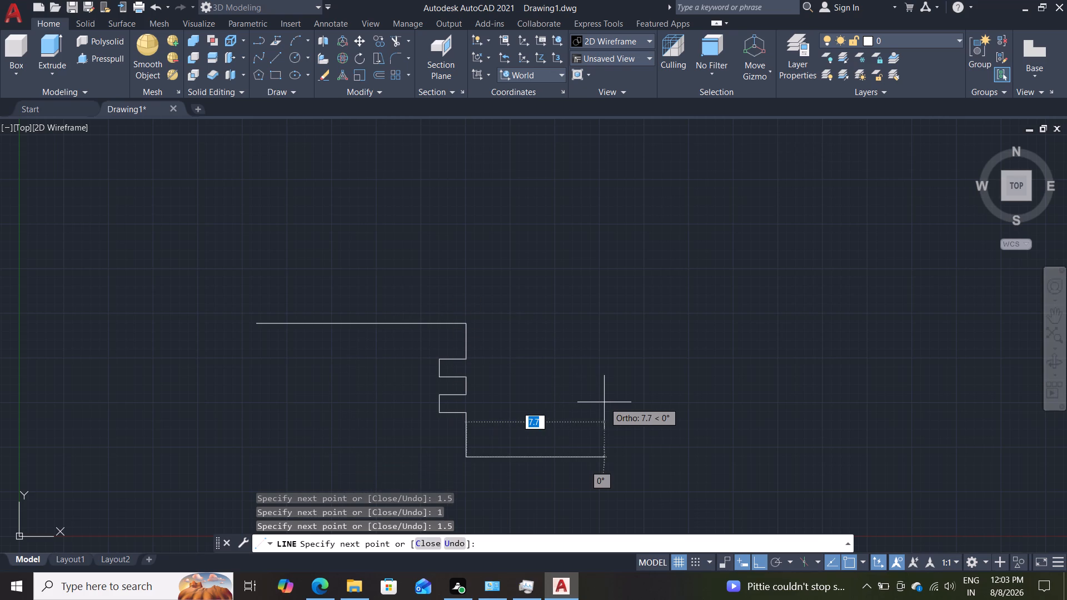
{"action": "key", "text": "Escape"}
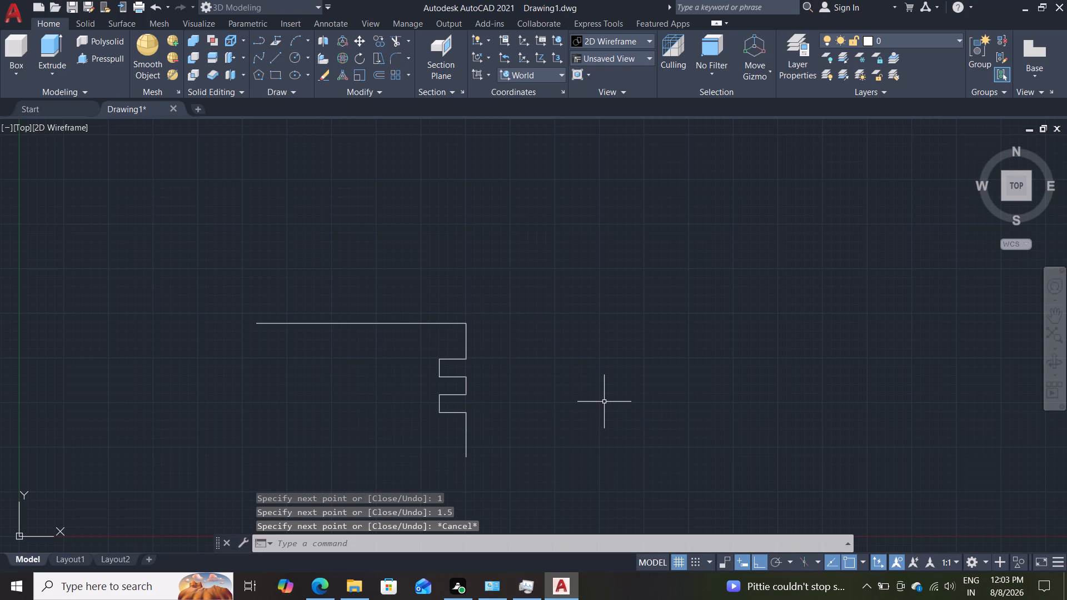
Delete the lowest 1.5-unit vertical segment at the bottom of the profile's notched side.
{"action": "left_click", "coordinate": [465, 437]}
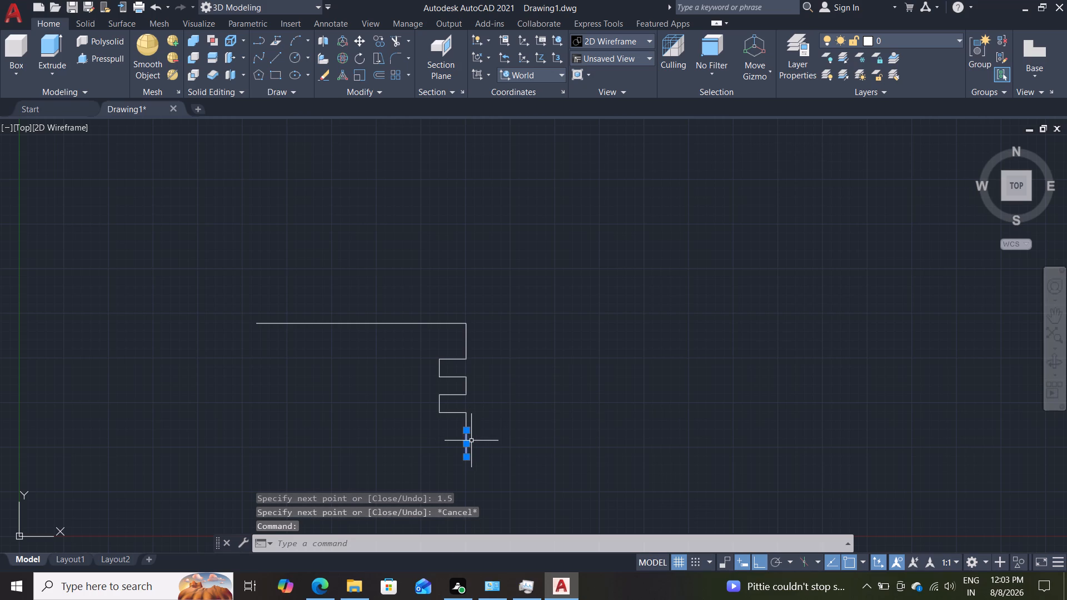
{"action": "key", "text": "Delete"}
Start a line chain at the open lower end with a third notch: 1.5 units left, 1 unit down and 1.5 units right.
{"action": "key", "text": "l"}
{"action": "key", "text": "Return"}
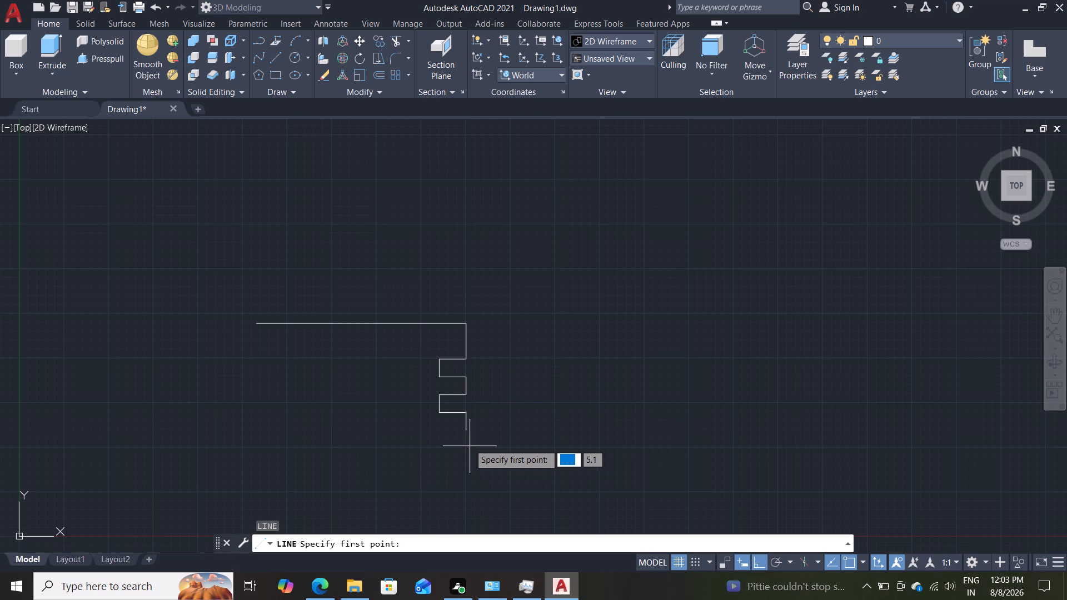
{"action": "left_click", "coordinate": [462, 428]}
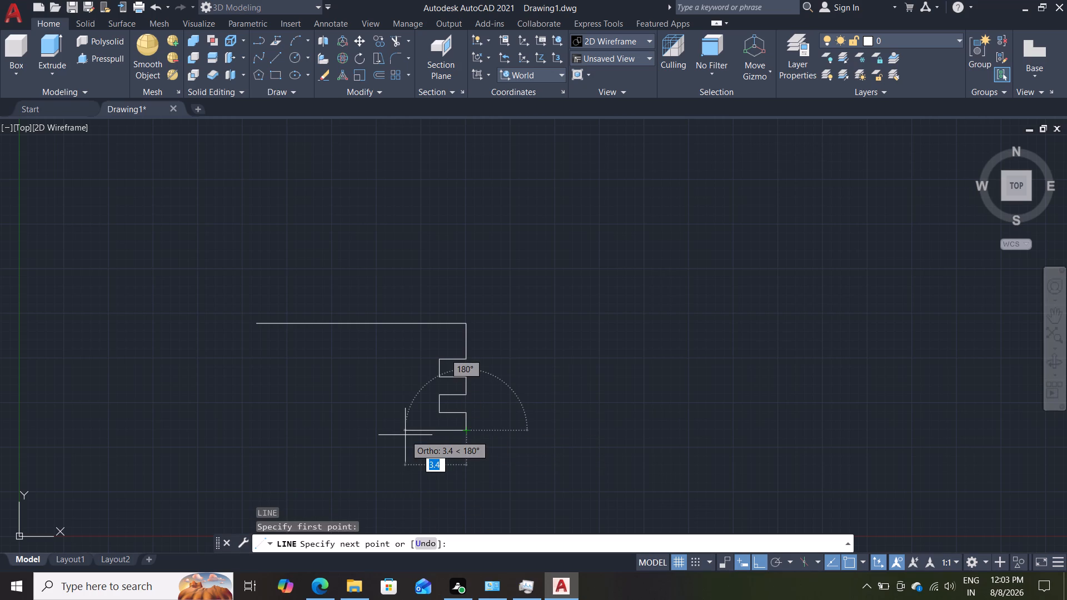
{"action": "type", "text": "1.5"}
{"action": "key", "text": "Return"}
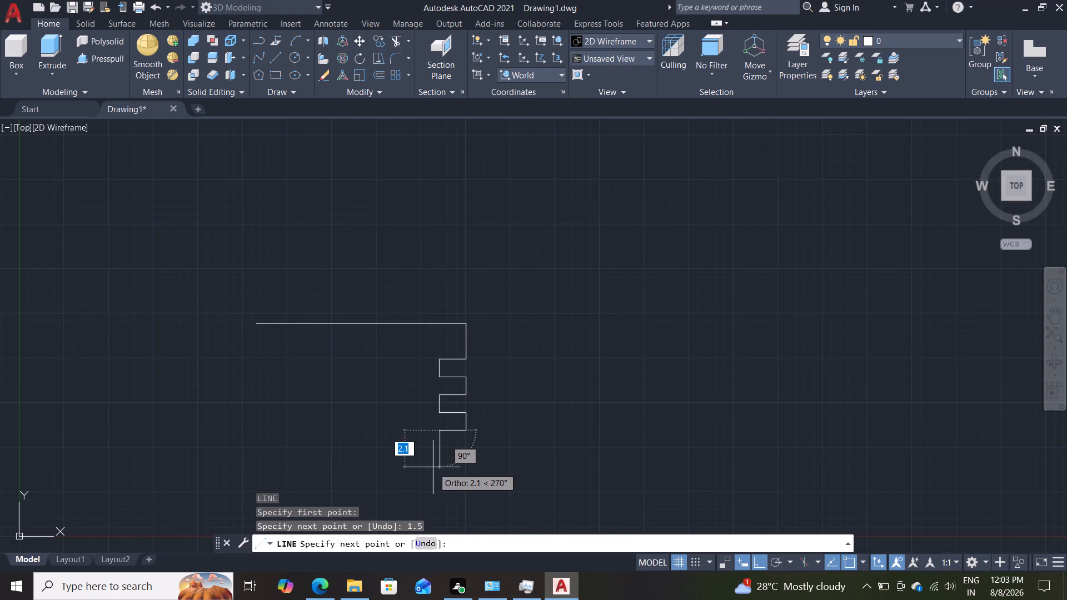
{"action": "key", "text": "1"}
{"action": "key", "text": "Return"}
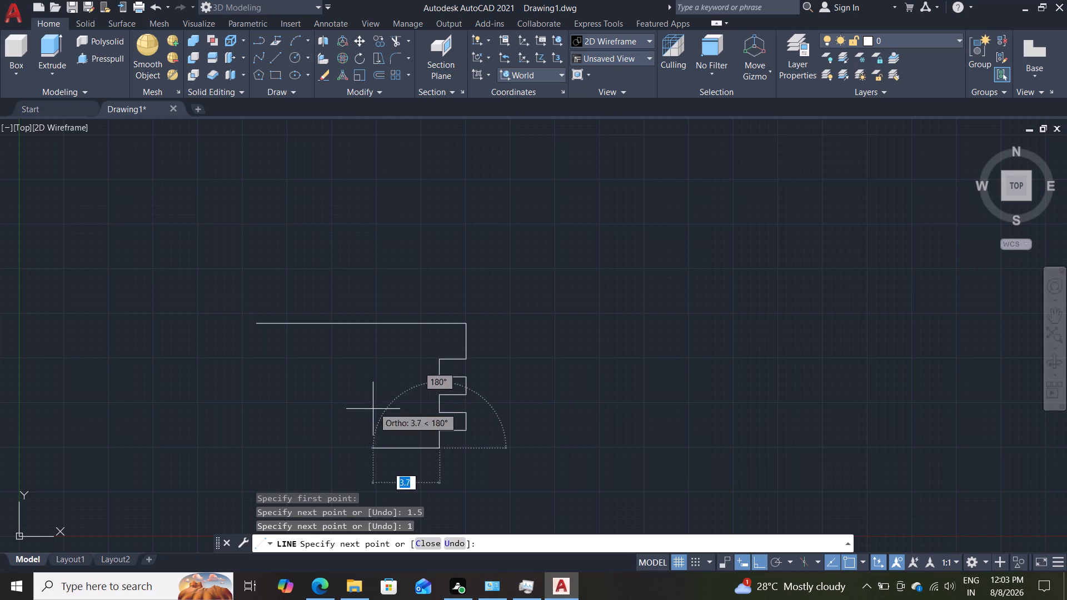
{"action": "type", "text": "1.5"}
{"action": "key", "text": "Return"}
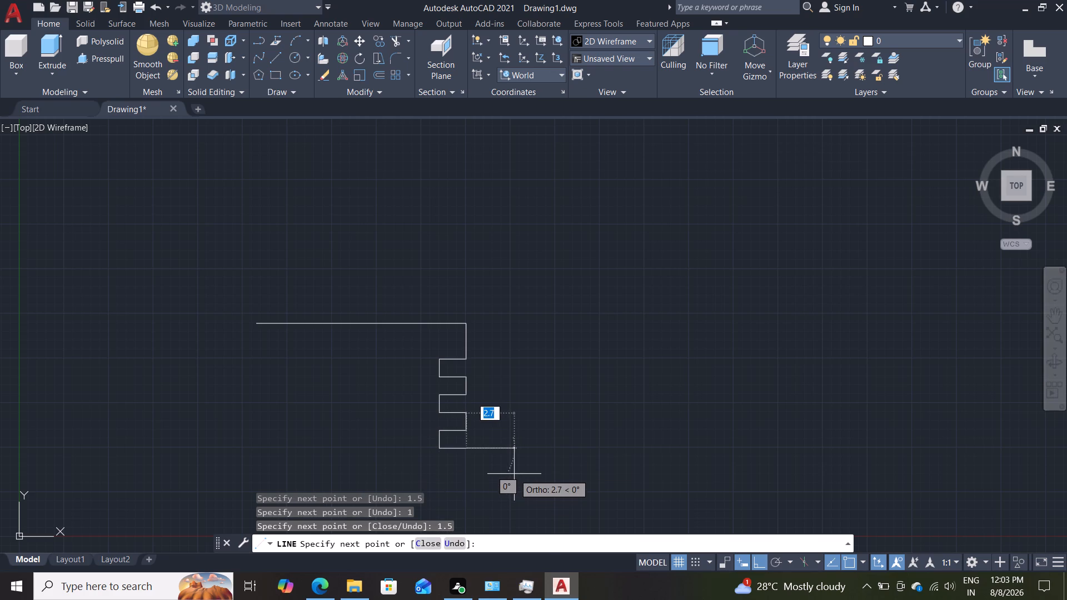
Continue the chain 15.25 units down, 1.75 units left and 5.75 units up to form the lower leg.
{"action": "middle_click_drag", "start_coordinate": [517, 470], "coordinate": [525, 398]}
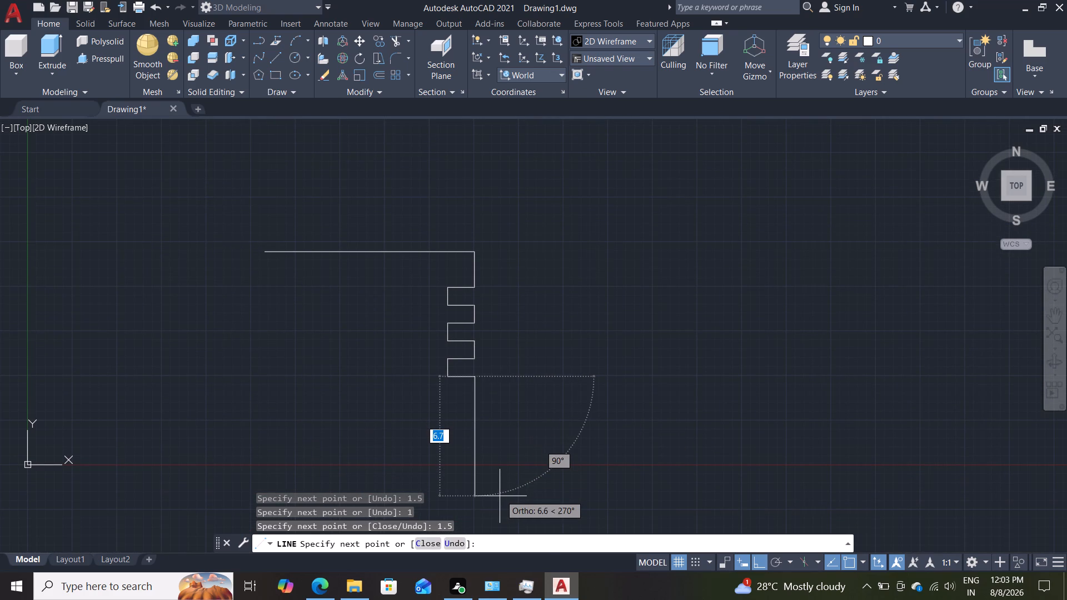
{"action": "type", "text": "15"}
{"action": "type", "text": ".25"}
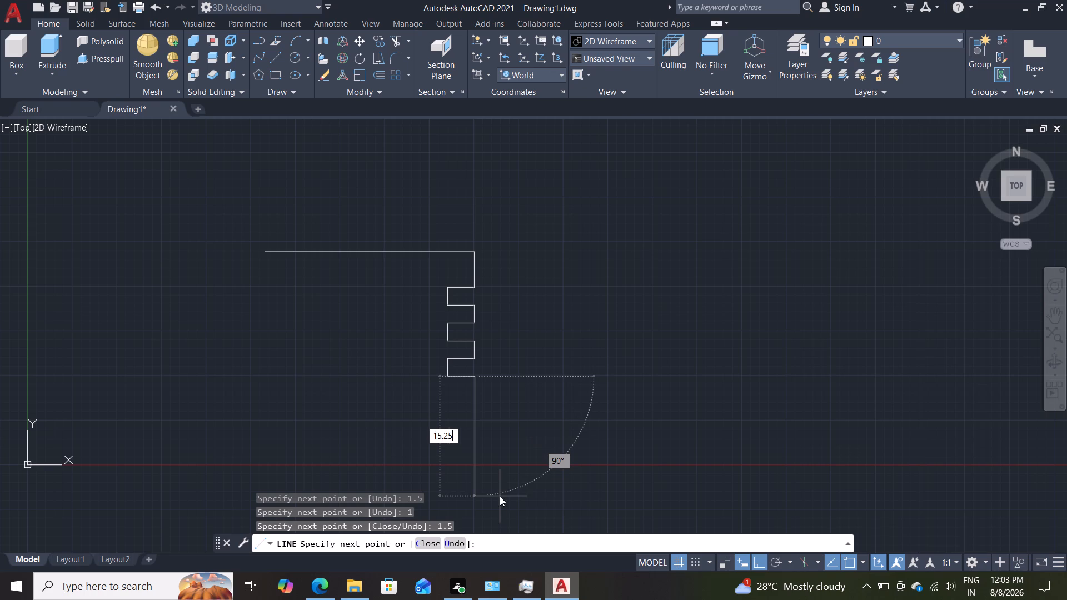
{"action": "key", "text": "Return"}
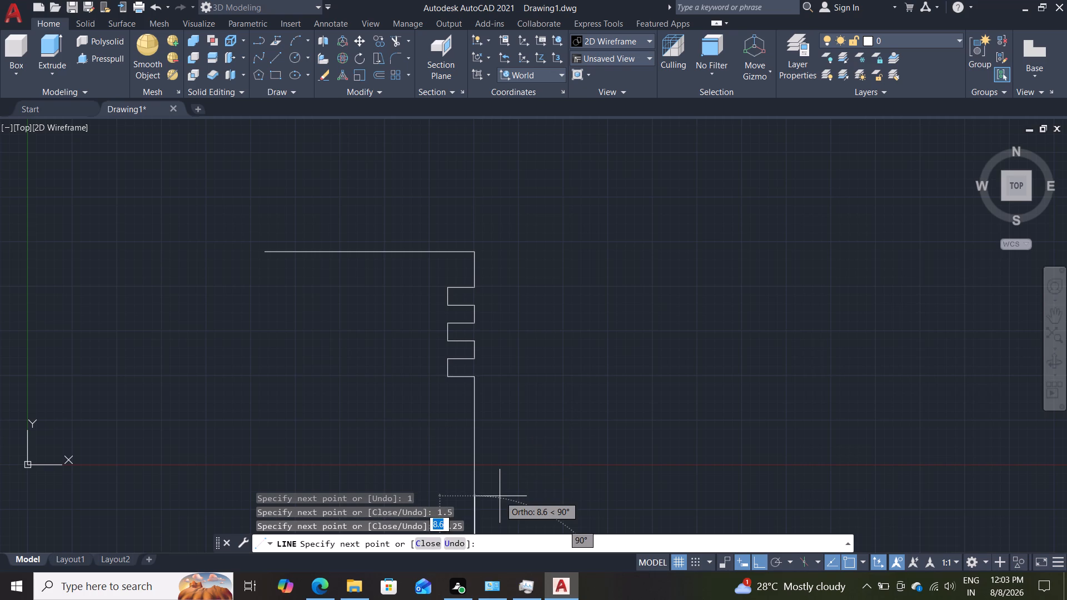
{"action": "scroll", "coordinate": [253, 389], "scroll_direction": "down", "scroll_amount": 2}
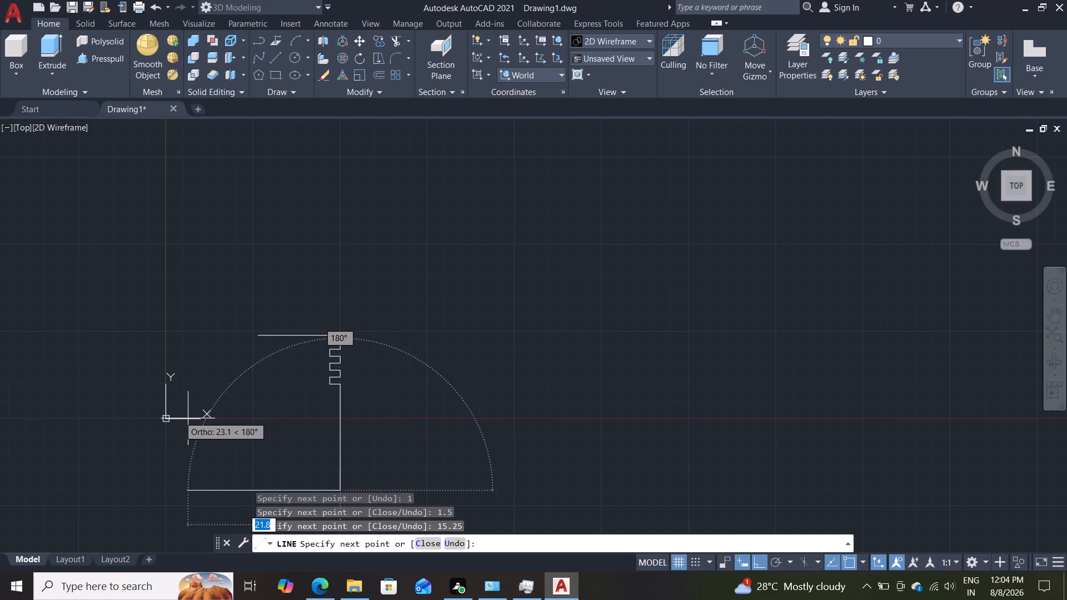
{"action": "type", "text": "1.75"}
{"action": "key", "text": "Return"}
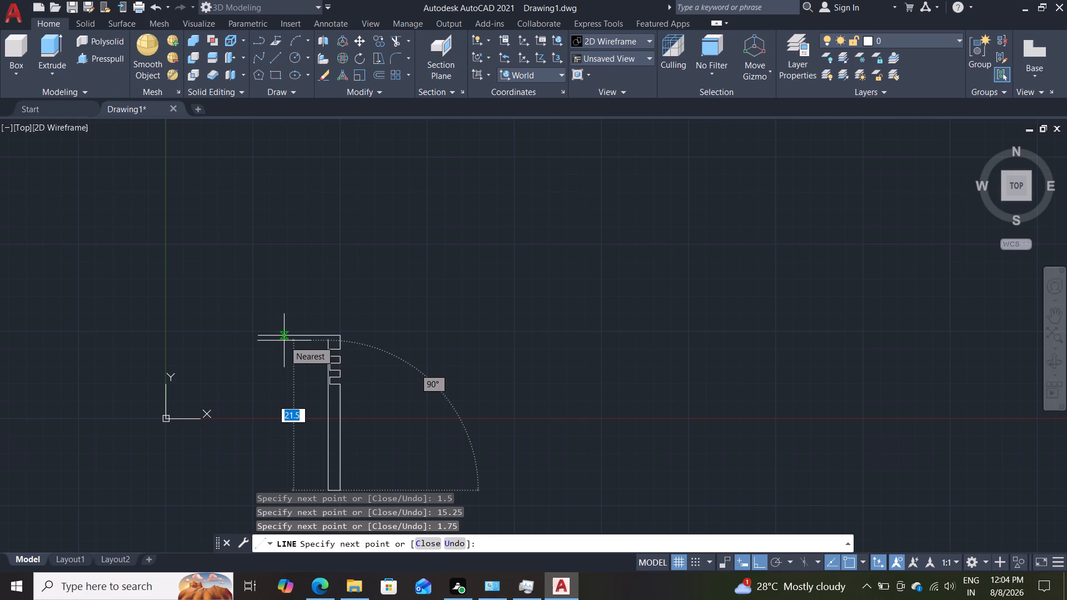
{"action": "type", "text": "5.75"}
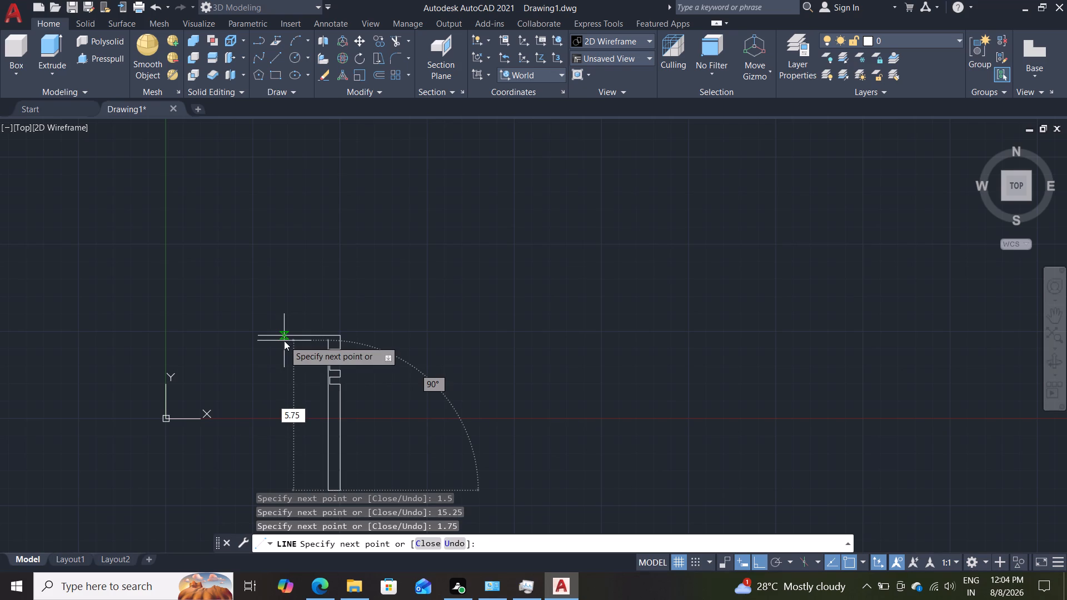
{"action": "key", "text": "Return"}
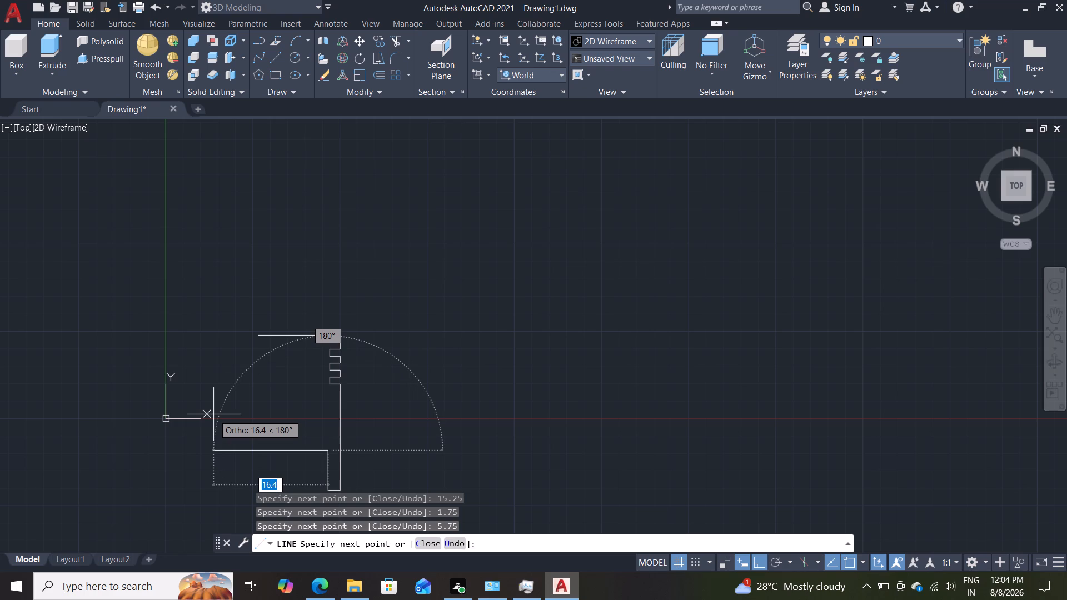
Add a small notch on the leg's inner side: 0.5 units left, 0.5 units up and 0.5 units right.
{"action": "type", "text": ".5"}
{"action": "key", "text": "Return"}
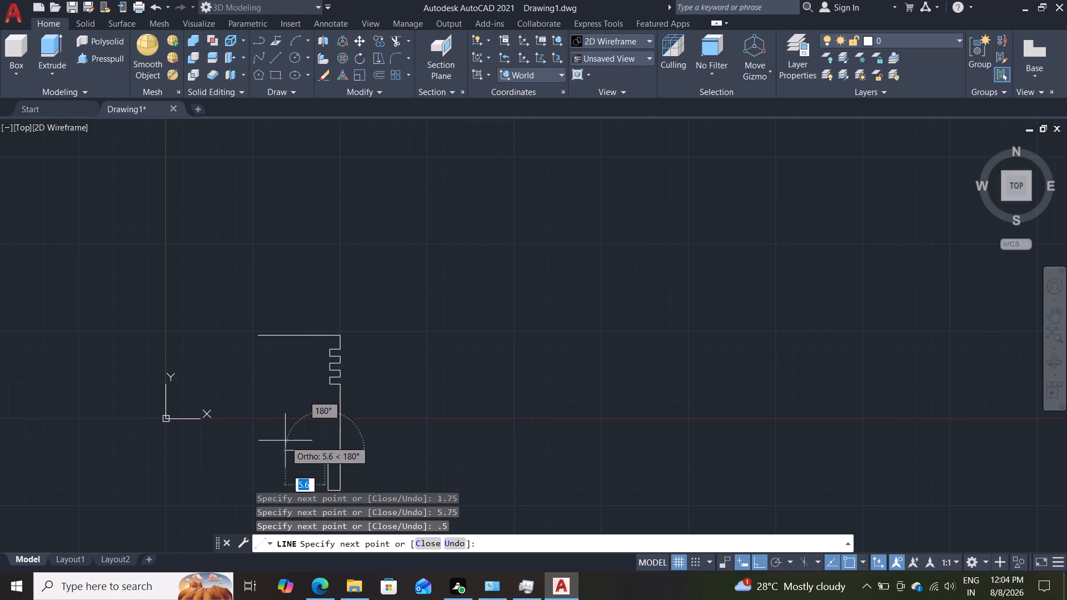
{"action": "middle_click_drag", "start_coordinate": [288, 431], "coordinate": [284, 376]}
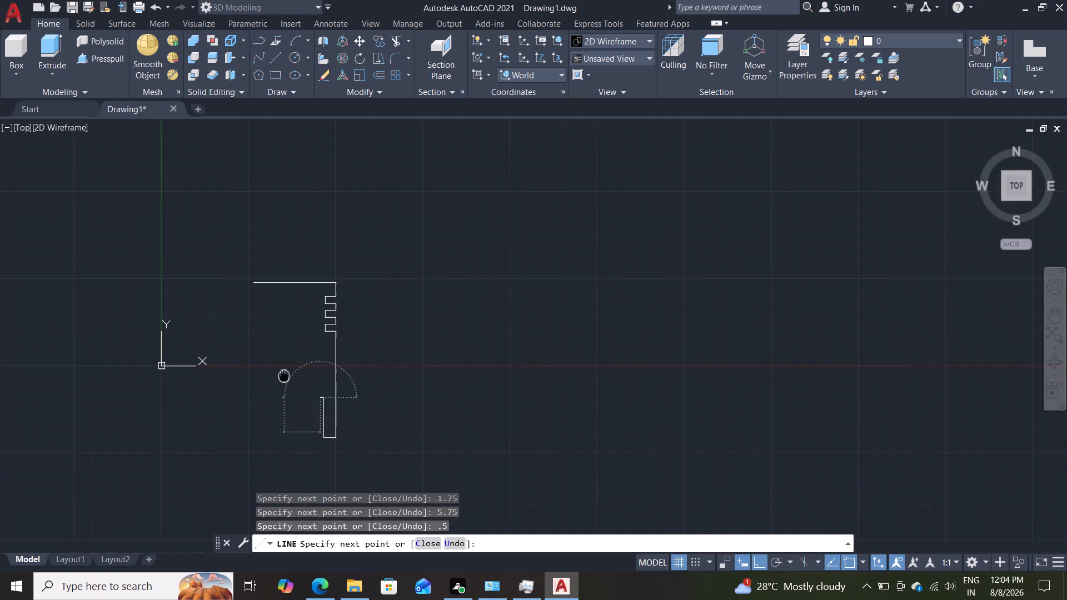
{"action": "middle_click_drag", "start_coordinate": [284, 376], "coordinate": [284, 374]}
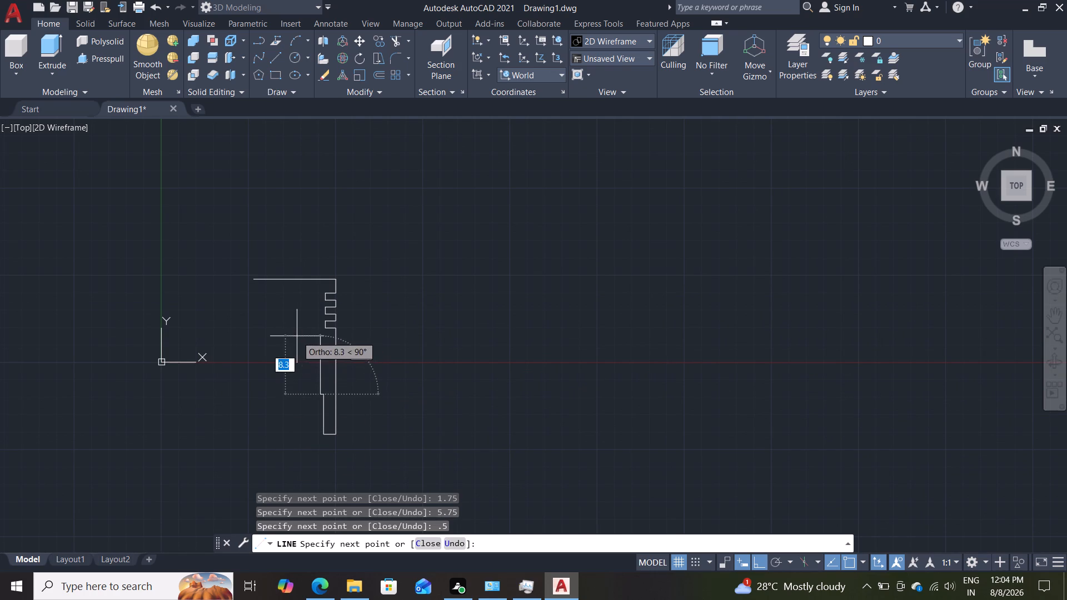
{"action": "scroll", "coordinate": [262, 378], "scroll_direction": "up", "scroll_amount": 2}
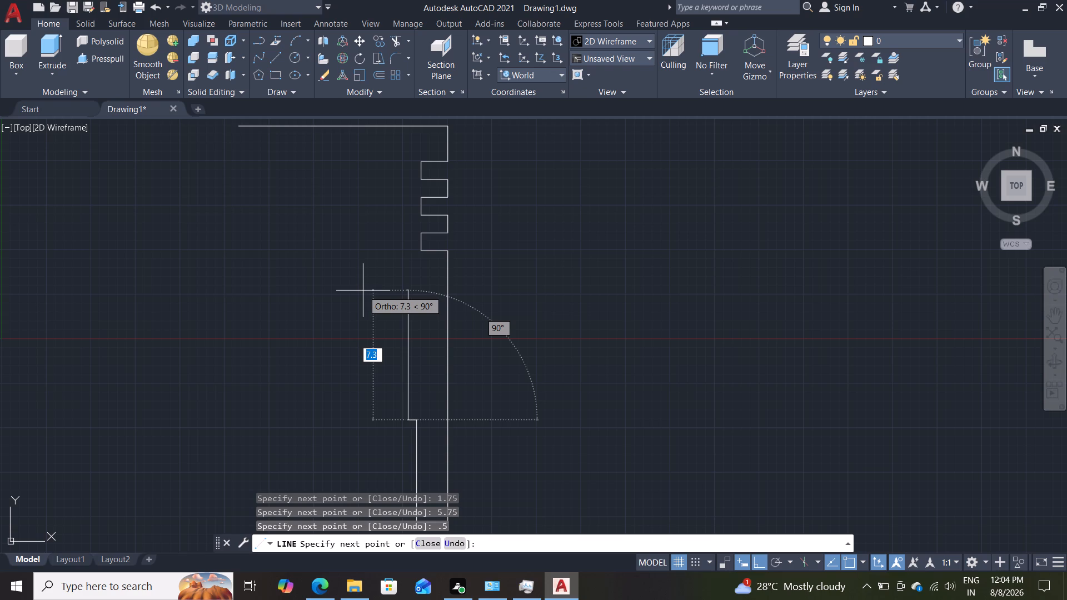
{"action": "type", "text": ".5"}
{"action": "key", "text": "Return"}
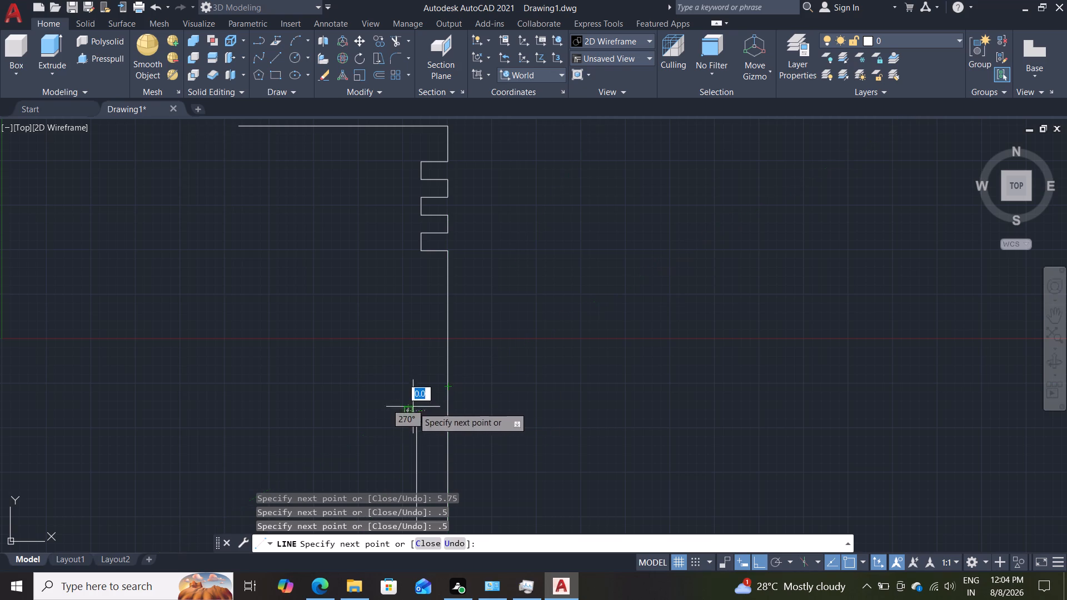
{"action": "scroll", "coordinate": [423, 400], "scroll_direction": "up", "scroll_amount": 3}
{"action": "middle_click_drag", "start_coordinate": [424, 430], "coordinate": [450, 345]}
{"action": "scroll", "coordinate": [433, 425], "scroll_direction": "up", "scroll_amount": 1}
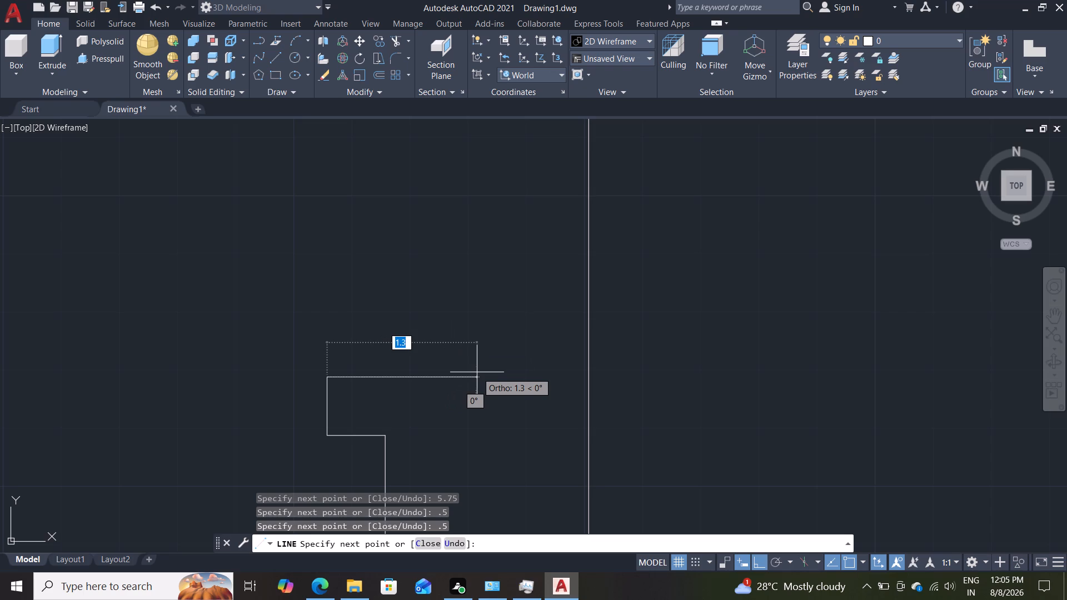
{"action": "type", "text": ".5"}
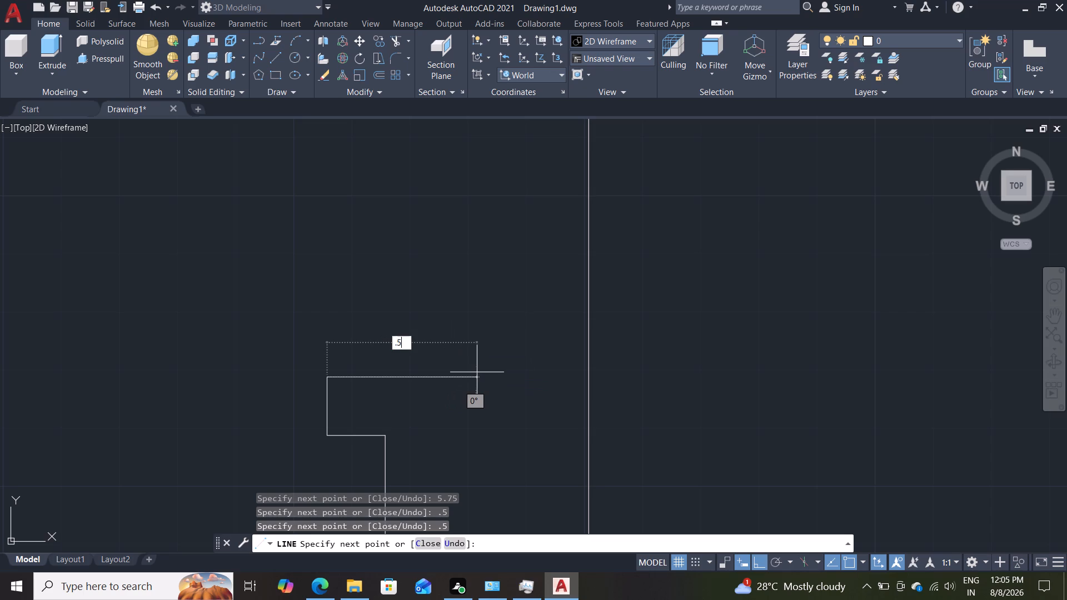
{"action": "key", "text": "Return"}
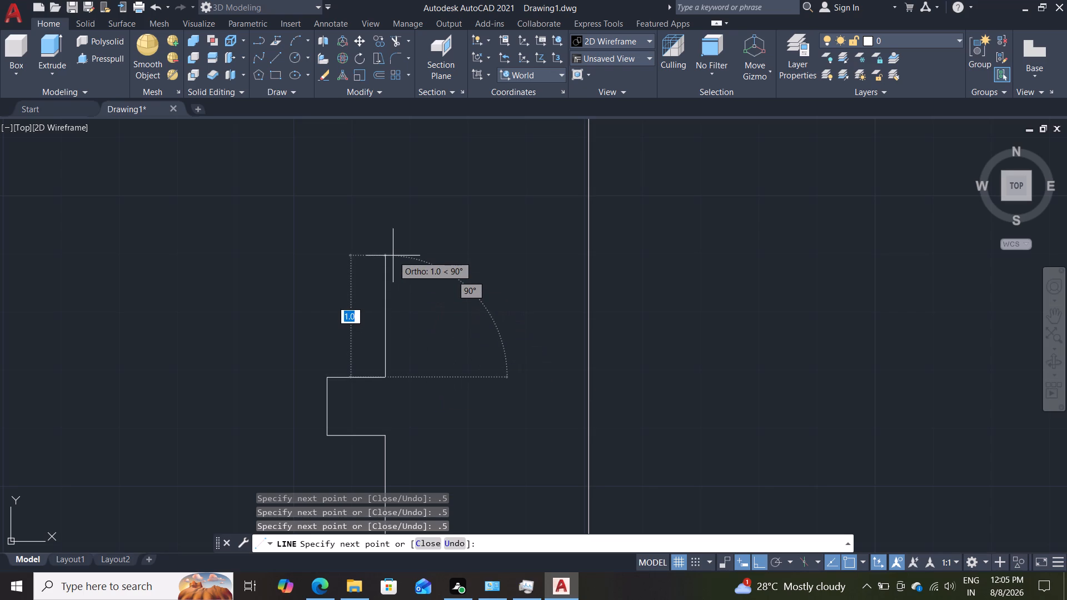
Continue the inner contour 2 units up, 5 units left and 6 units up.
{"action": "key", "text": "2"}
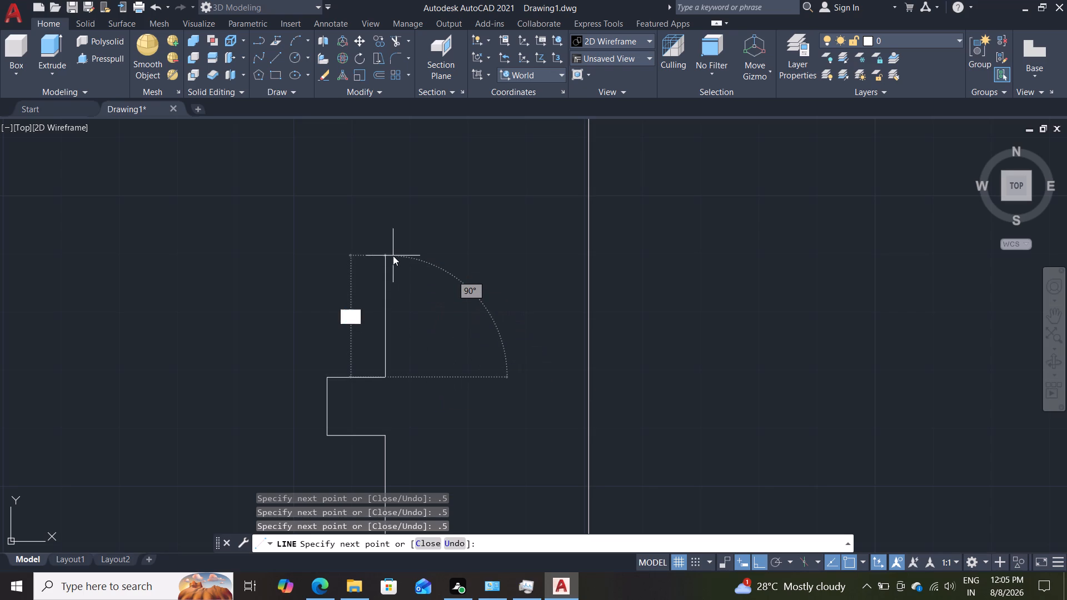
{"action": "key", "text": "Return"}
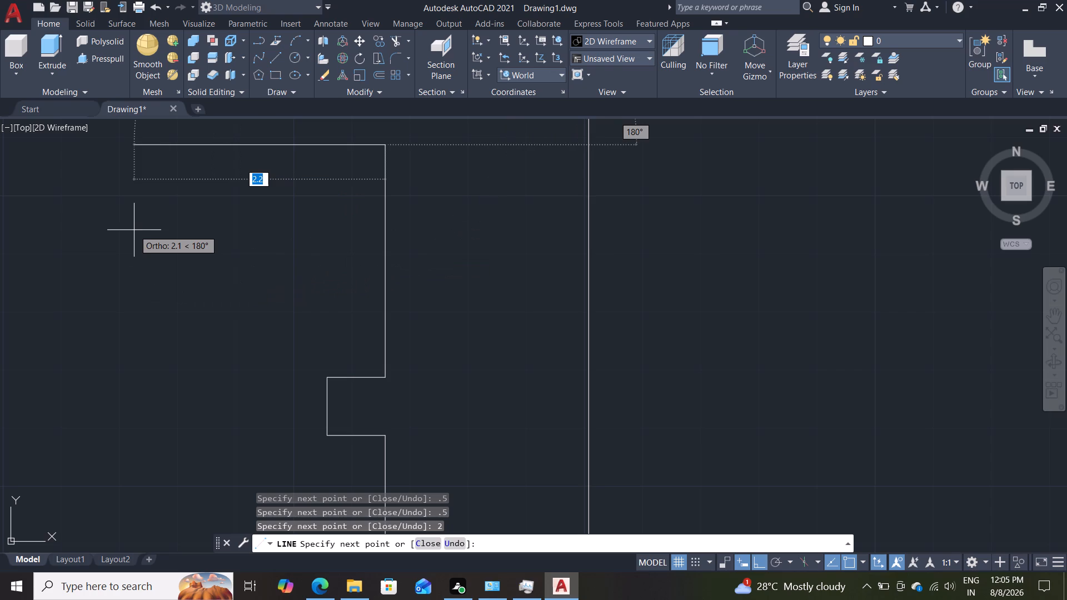
{"action": "scroll", "coordinate": [161, 215], "scroll_direction": "down", "scroll_amount": 1}
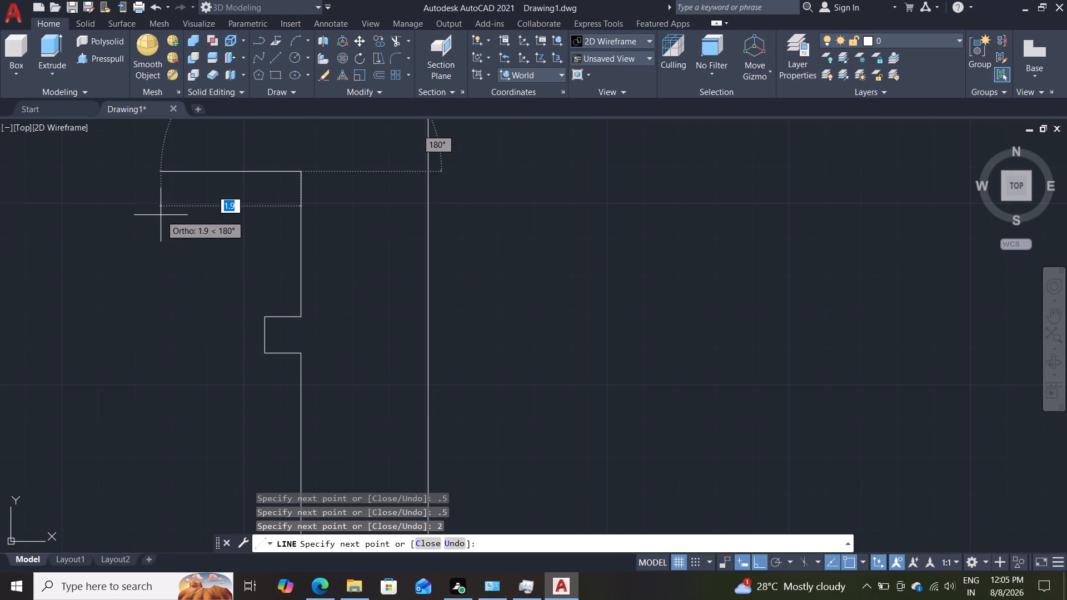
{"action": "key", "text": "5"}
{"action": "key", "text": "Return"}
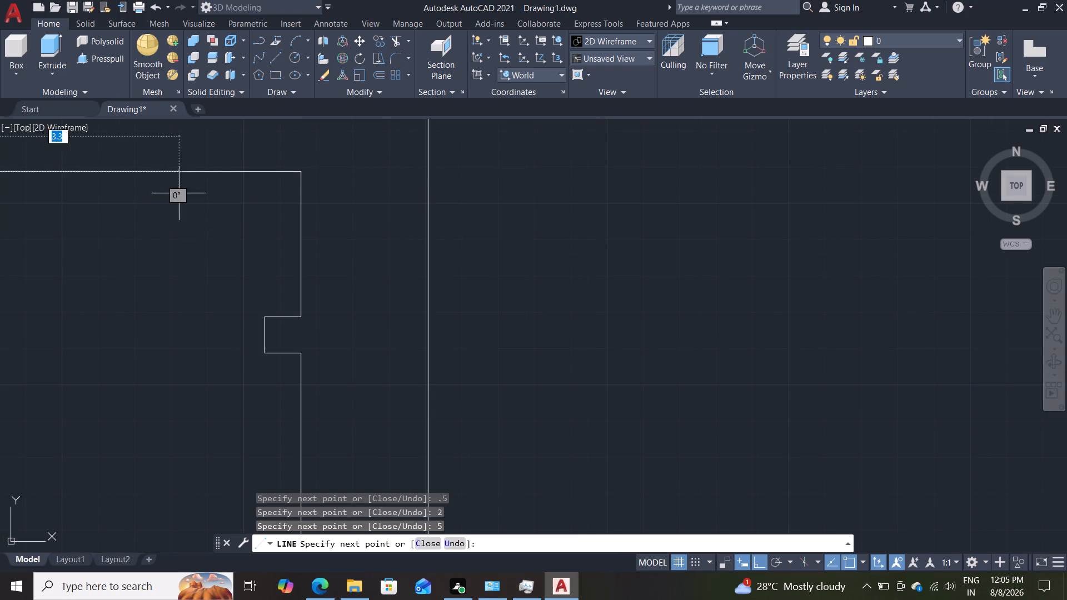
{"action": "scroll", "coordinate": [190, 259], "scroll_direction": "down", "scroll_amount": 3}
{"action": "middle_click_drag", "start_coordinate": [143, 178], "coordinate": [150, 190]}
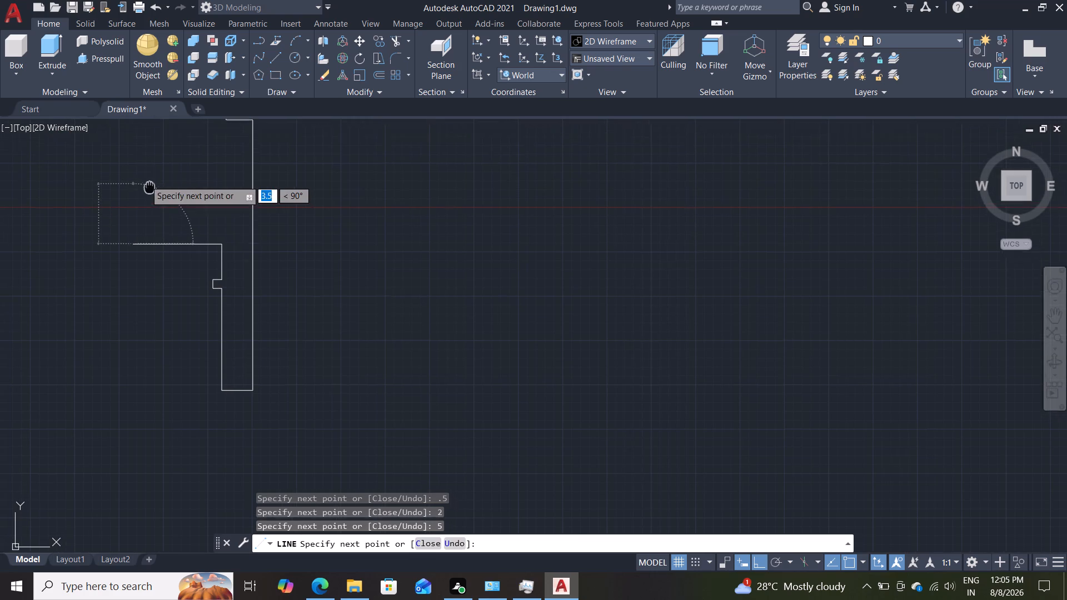
{"action": "middle_click_drag", "start_coordinate": [150, 190], "coordinate": [161, 252]}
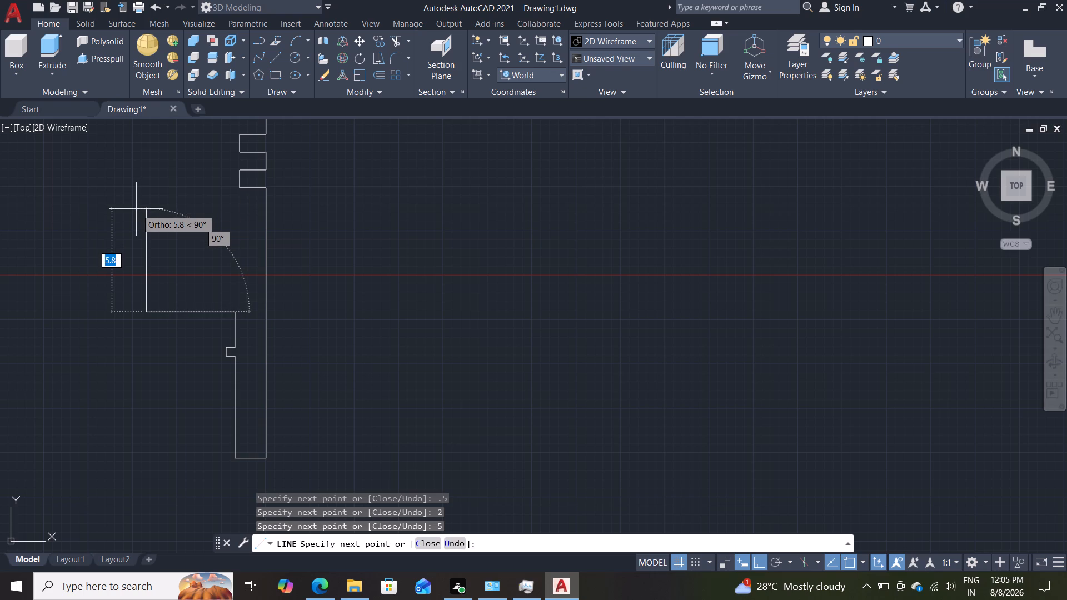
{"action": "key", "text": "6"}
{"action": "key", "text": "Return"}
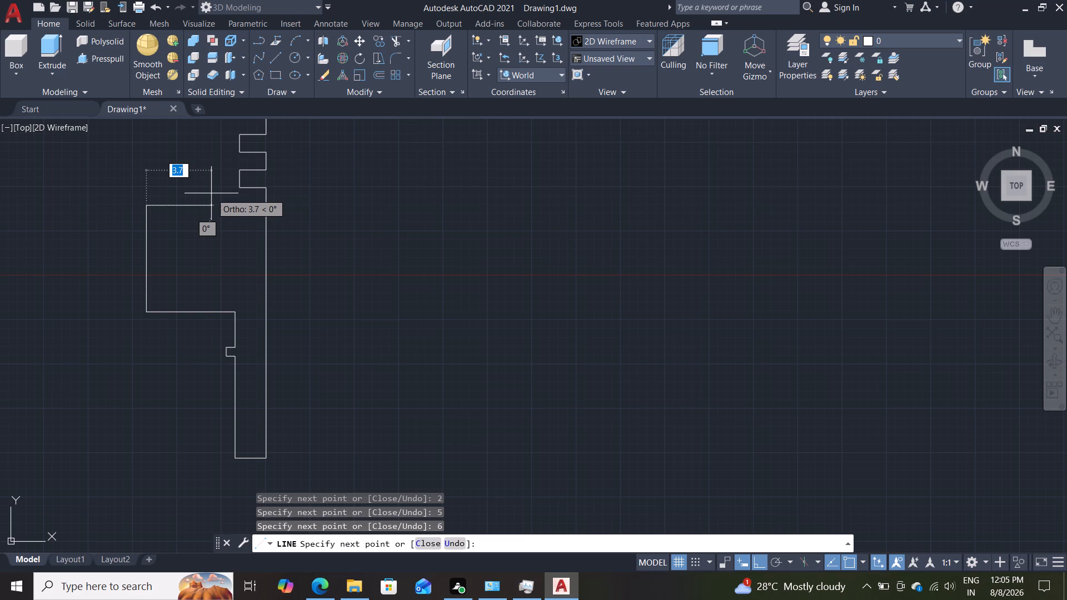
Continue the inner contour 4 units right, 6 units up and 9 units left below the top edge, and end the line.
{"action": "key", "text": "4"}
{"action": "key", "text": "Return"}
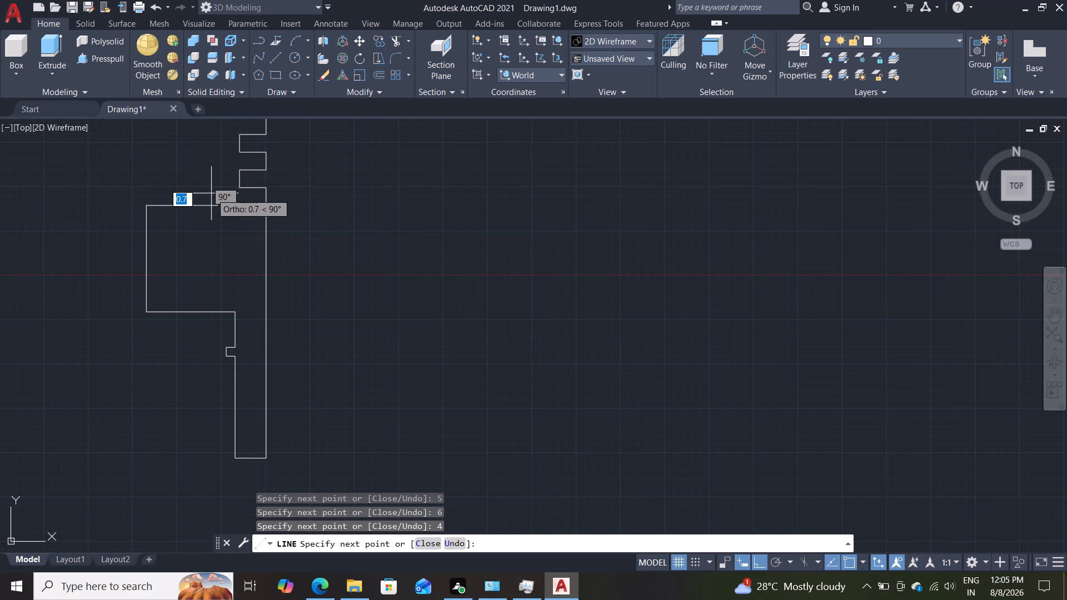
{"action": "middle_click_drag", "start_coordinate": [204, 159], "coordinate": [211, 273]}
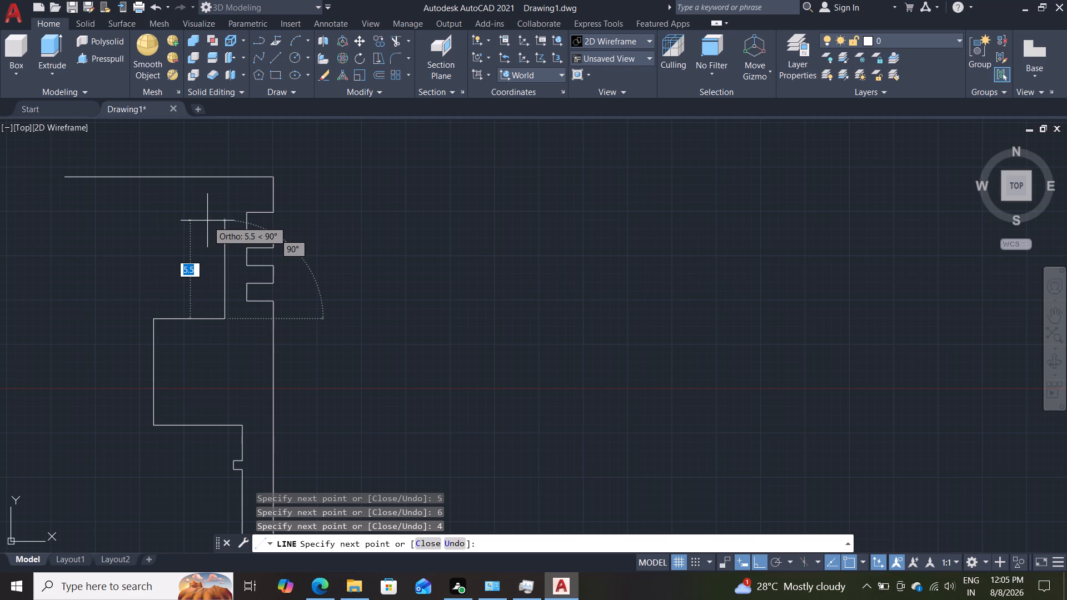
{"action": "key", "text": "6"}
{"action": "key", "text": "Return"}
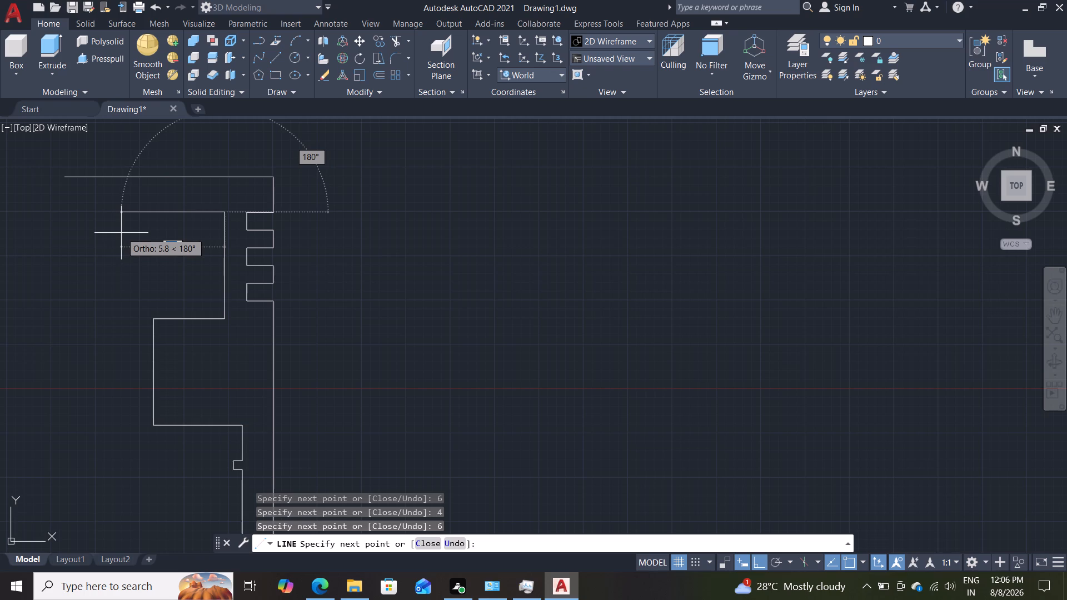
{"action": "key", "text": "9"}
{"action": "key", "text": "Return"}
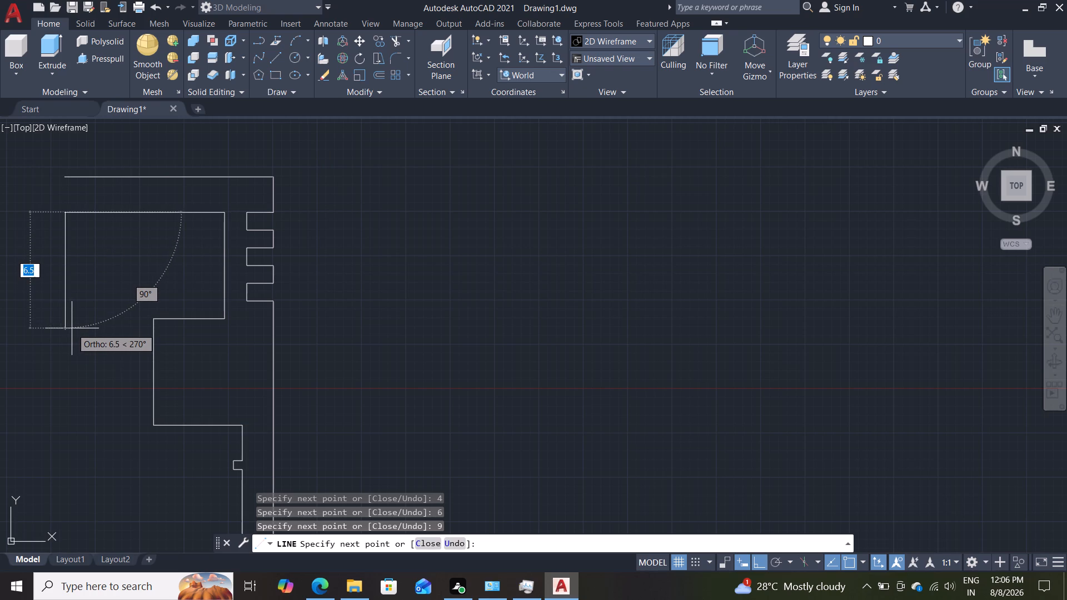
{"action": "key", "text": "Escape"}
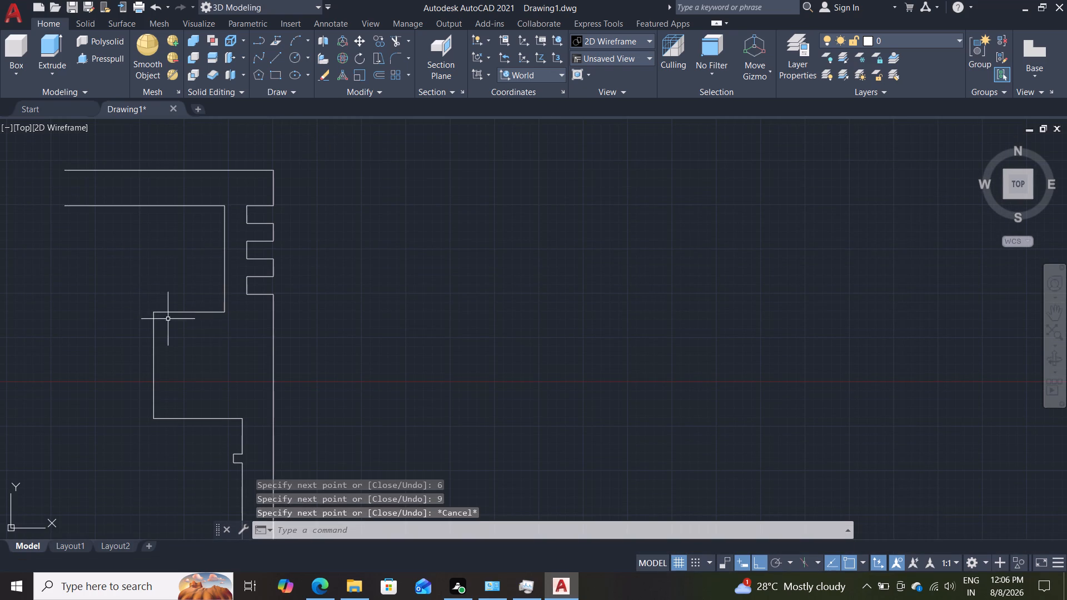
{"action": "scroll", "coordinate": [151, 303], "scroll_direction": "down", "scroll_amount": 1}
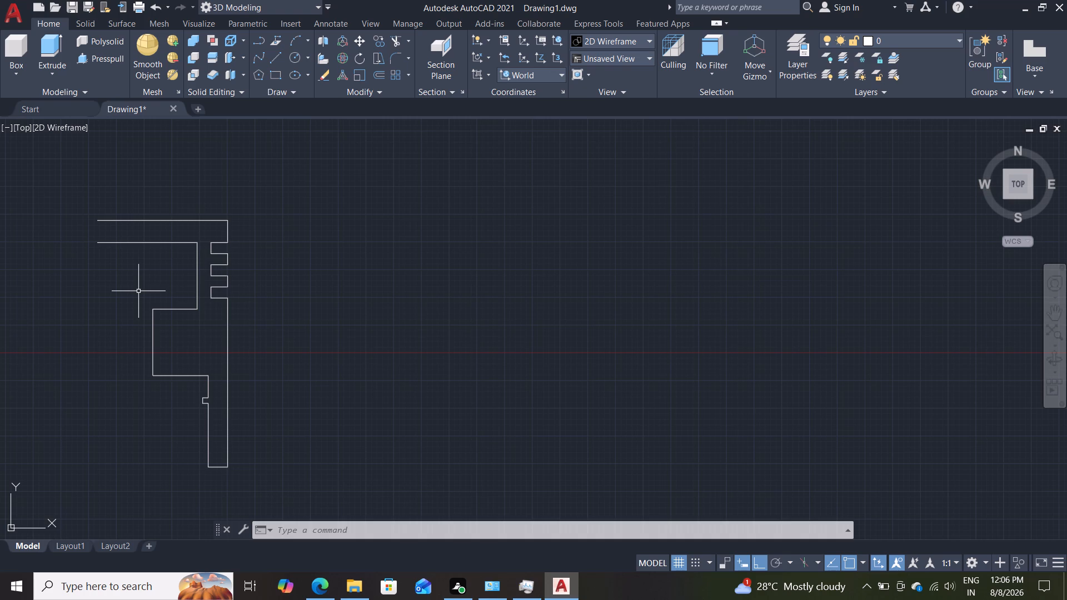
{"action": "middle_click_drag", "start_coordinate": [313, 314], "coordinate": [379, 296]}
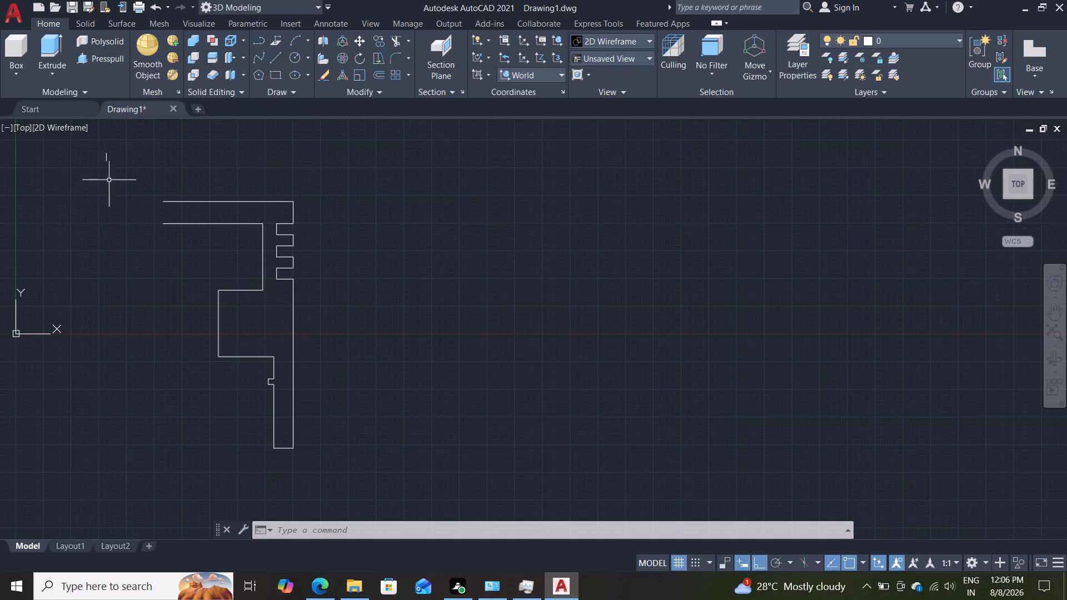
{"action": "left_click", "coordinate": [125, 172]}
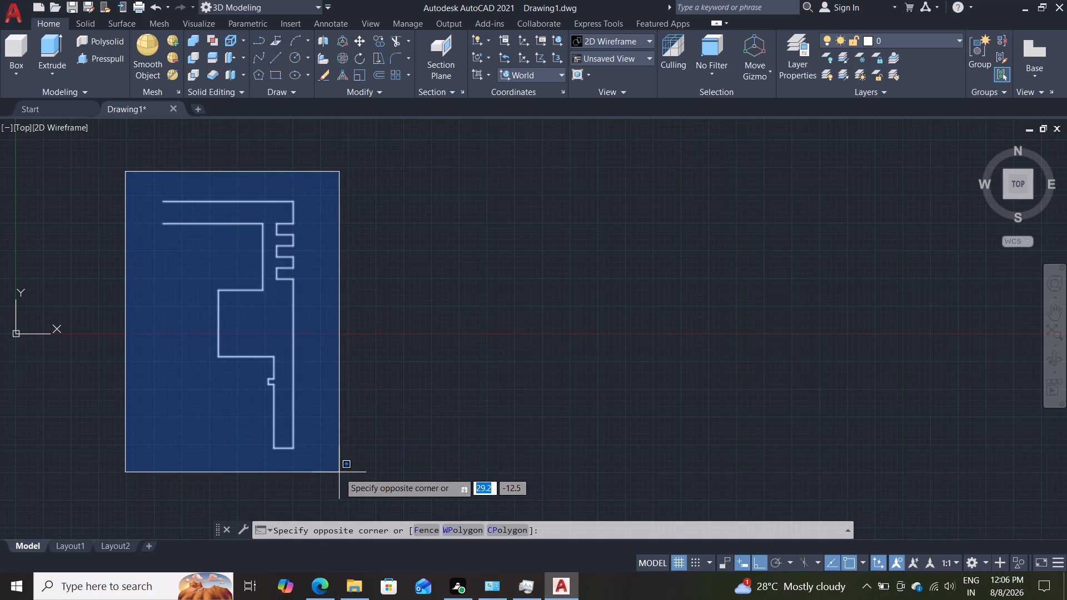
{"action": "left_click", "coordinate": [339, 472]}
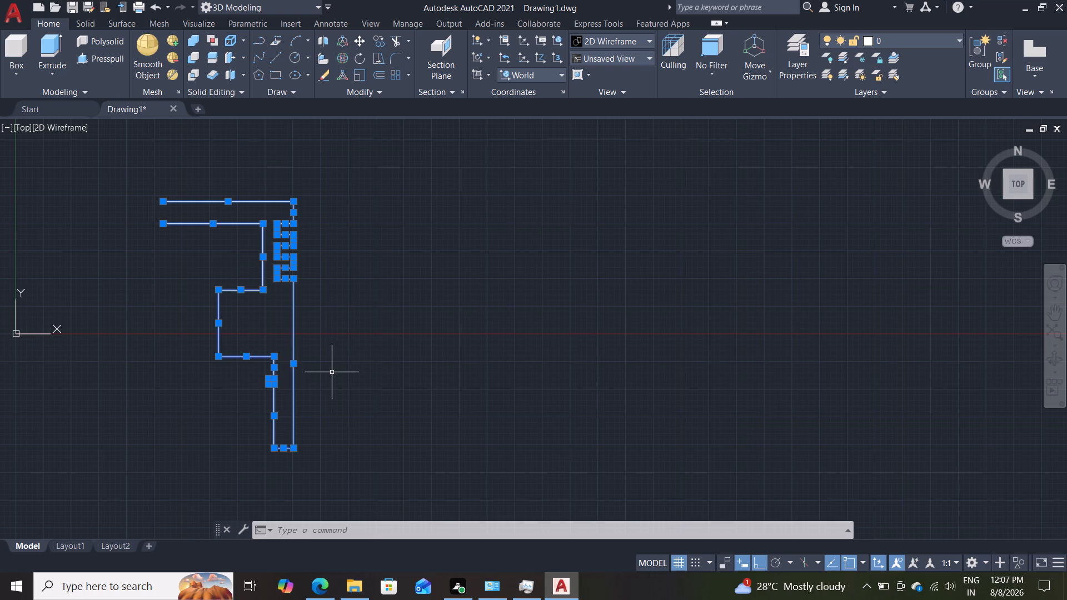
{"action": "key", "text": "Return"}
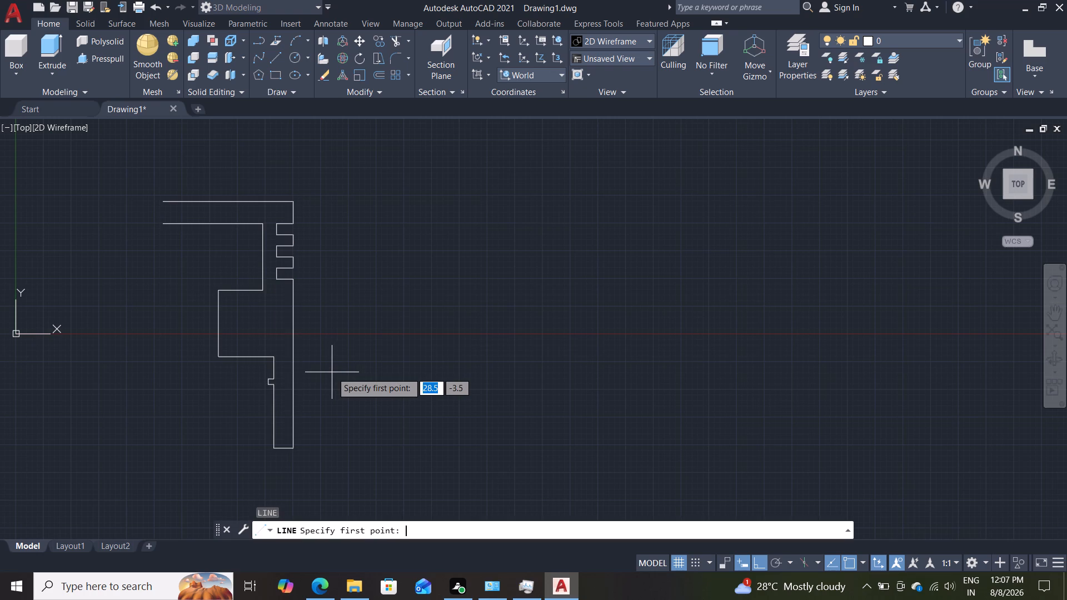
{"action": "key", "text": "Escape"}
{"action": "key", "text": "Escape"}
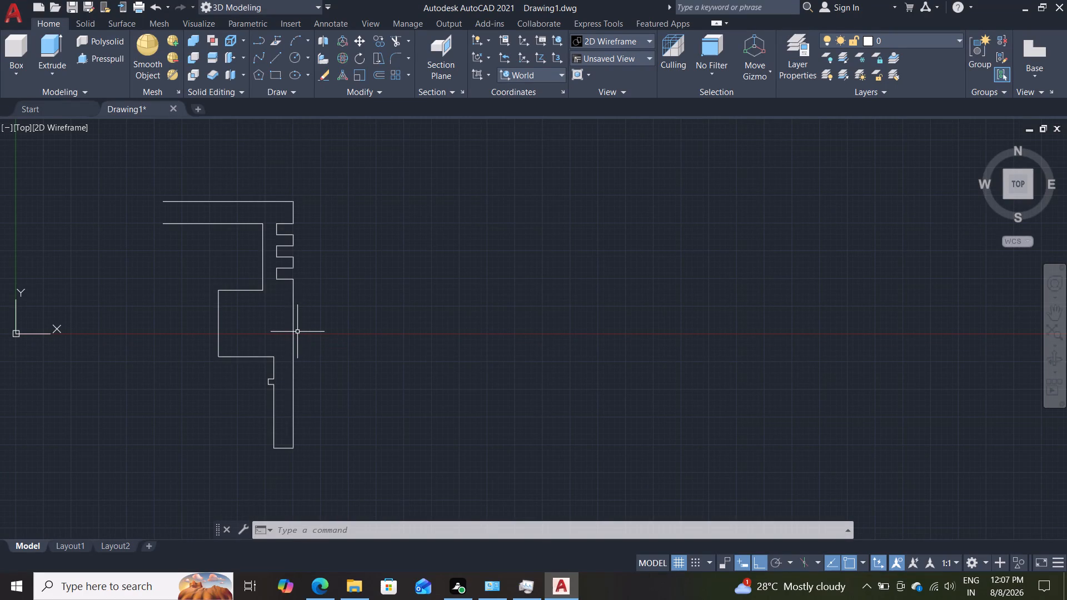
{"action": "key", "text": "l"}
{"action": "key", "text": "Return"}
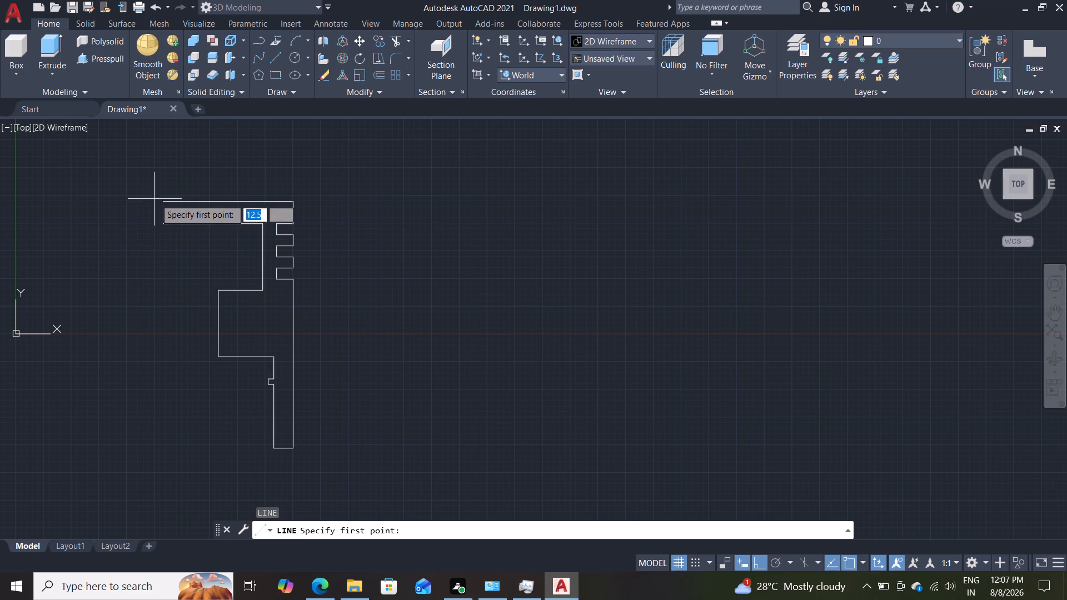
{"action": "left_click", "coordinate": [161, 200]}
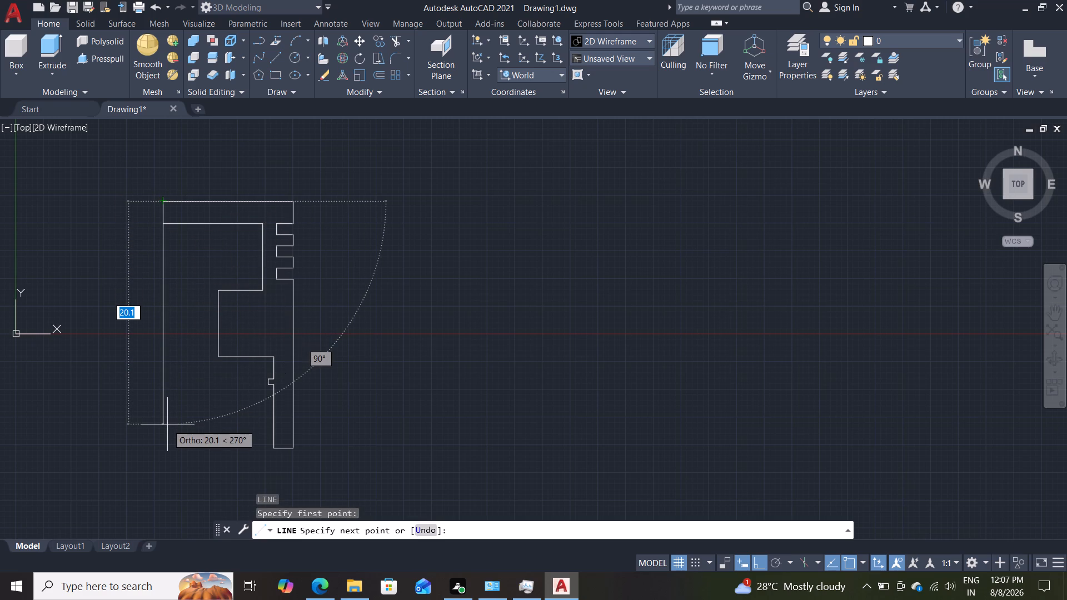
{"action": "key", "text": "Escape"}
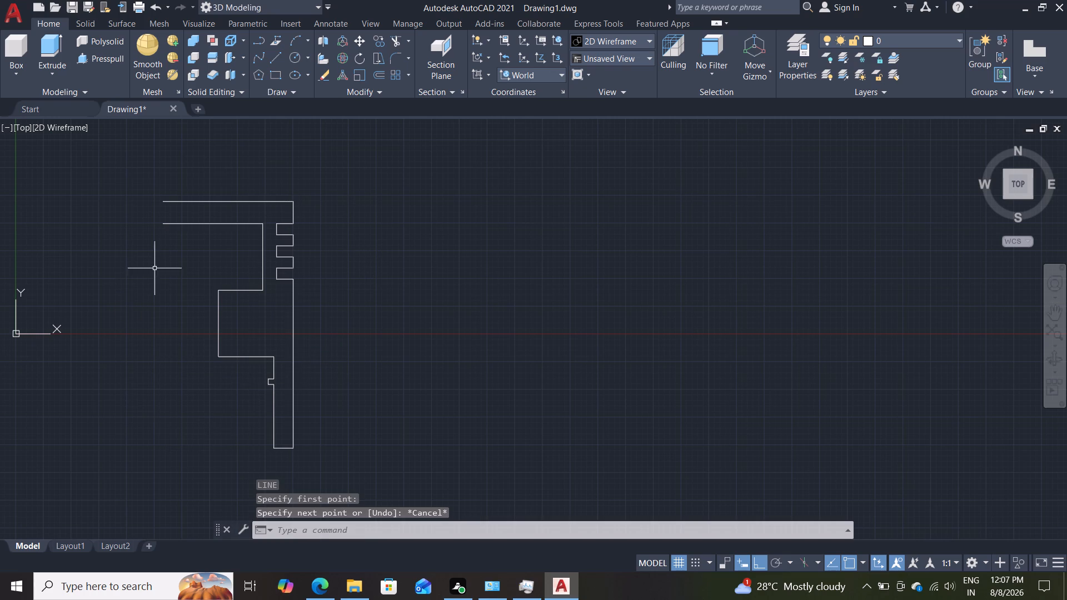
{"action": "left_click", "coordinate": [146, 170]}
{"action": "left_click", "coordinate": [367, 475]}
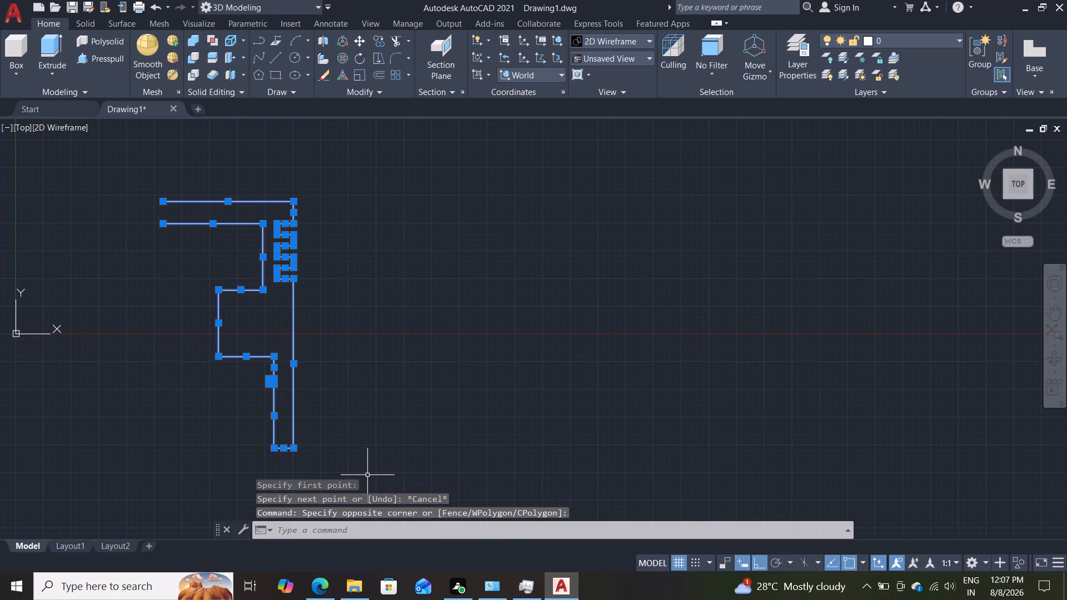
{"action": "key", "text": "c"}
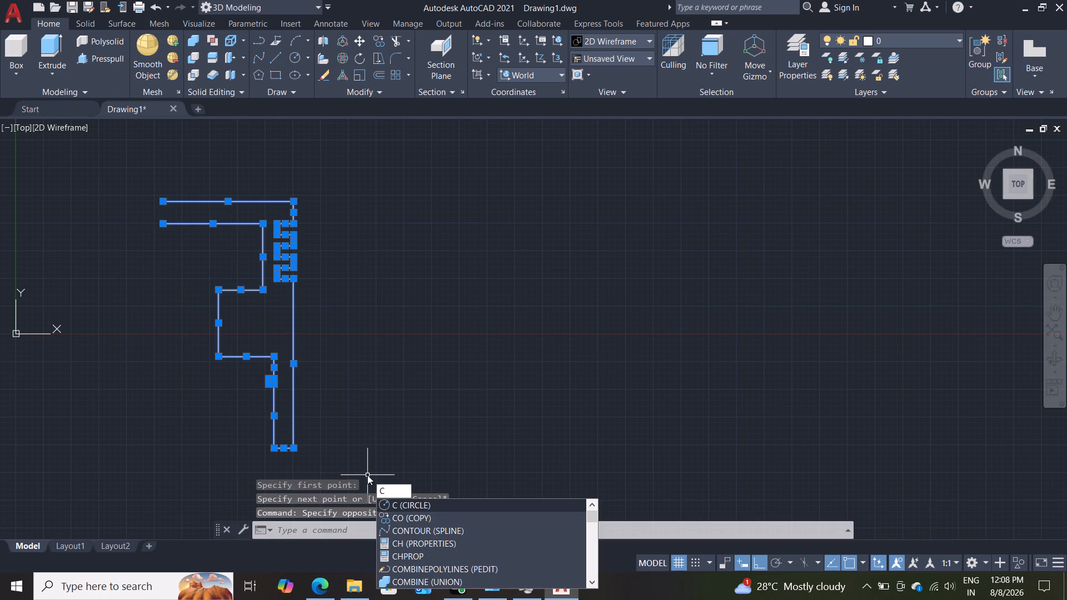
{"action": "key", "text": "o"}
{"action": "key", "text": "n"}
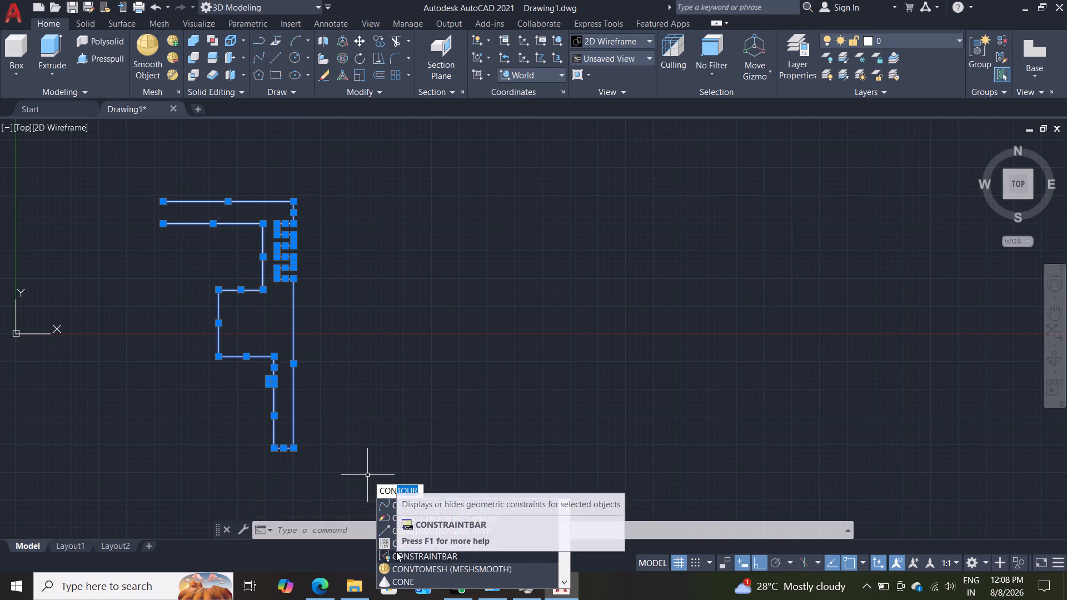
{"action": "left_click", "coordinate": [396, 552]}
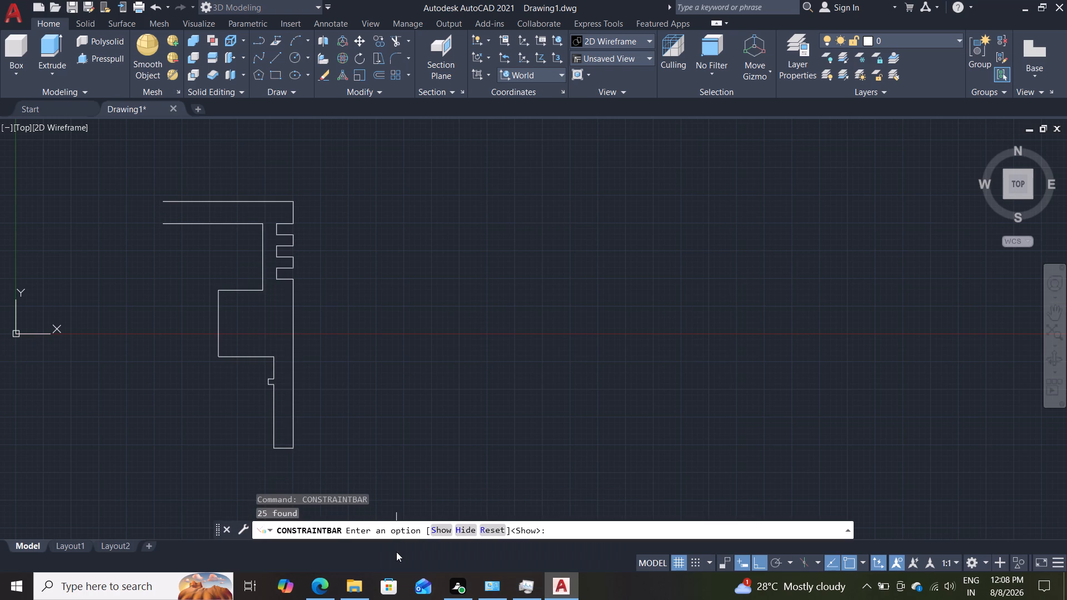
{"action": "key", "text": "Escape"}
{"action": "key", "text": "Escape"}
Join all the lines of the half-profile into a single polyline.
{"action": "left_click", "coordinate": [147, 164]}
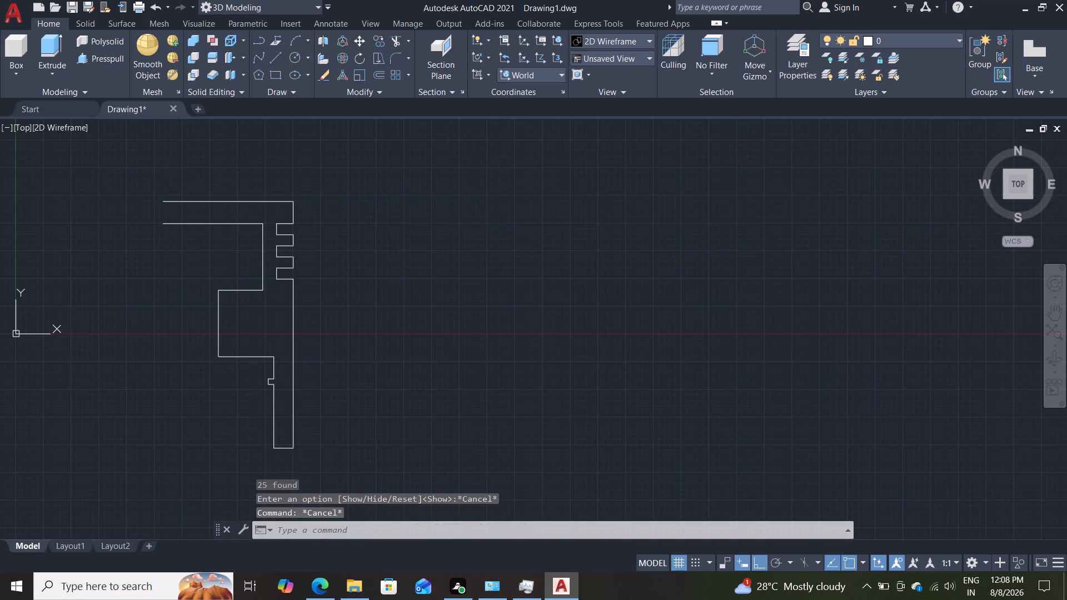
{"action": "left_click", "coordinate": [358, 473]}
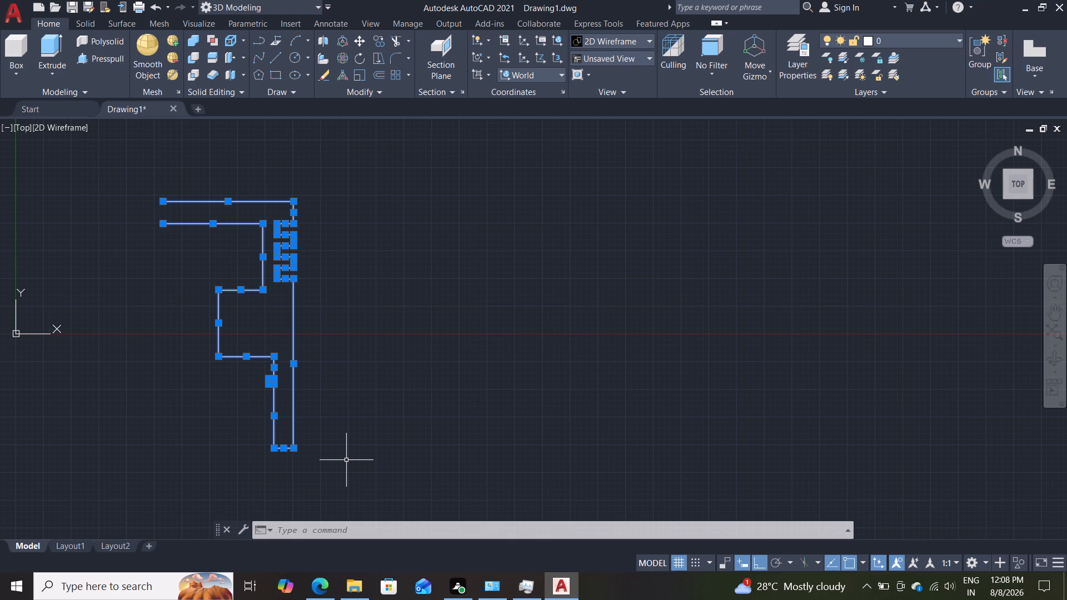
{"action": "key", "text": "j"}
{"action": "key", "text": "Return"}
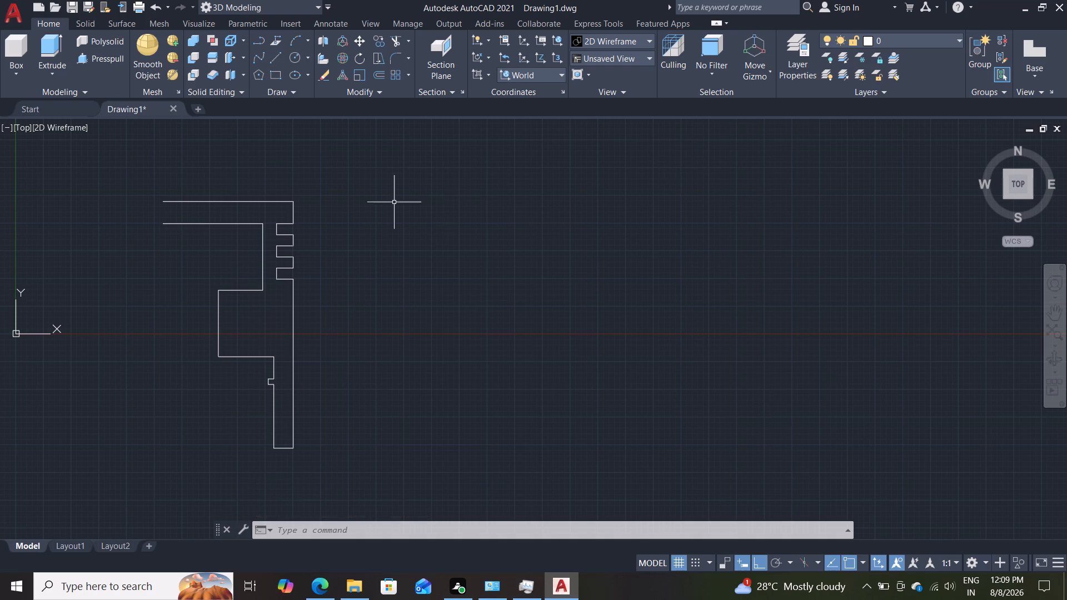
Draw a vertical line about 22.3 units long from the top edge's open end down to the level of the leg's bottom edge.
{"action": "middle_click_drag", "start_coordinate": [438, 282], "coordinate": [539, 304]}
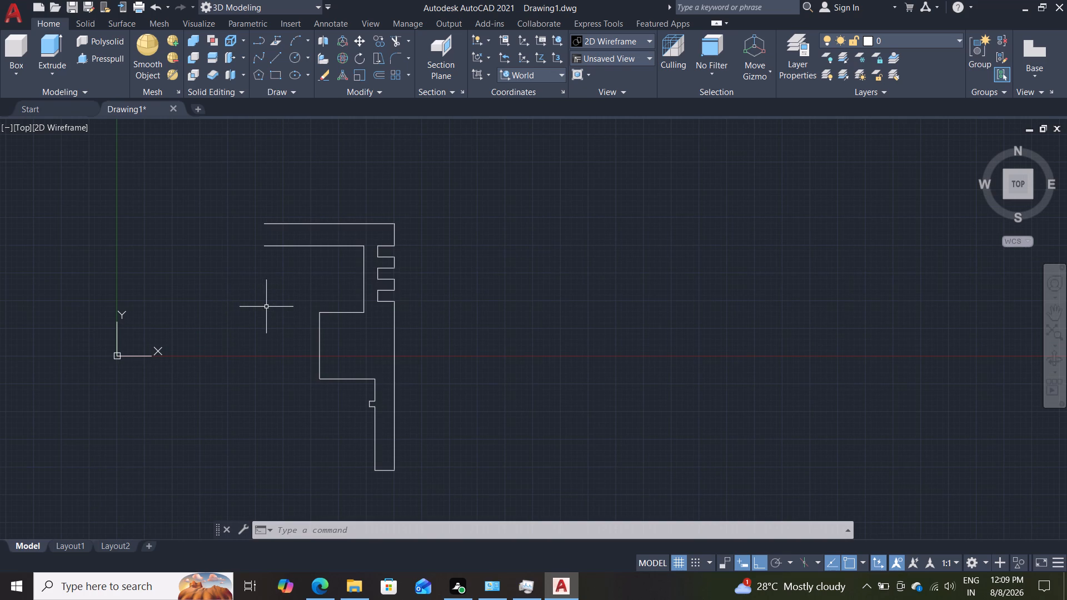
{"action": "key", "text": "l"}
{"action": "key", "text": "Return"}
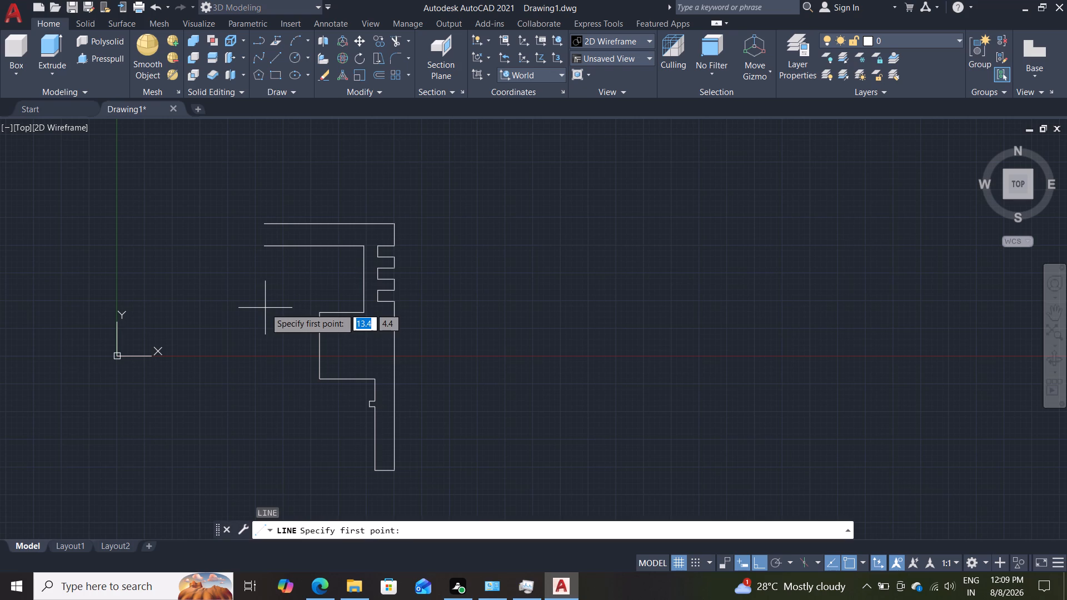
{"action": "left_click", "coordinate": [266, 221]}
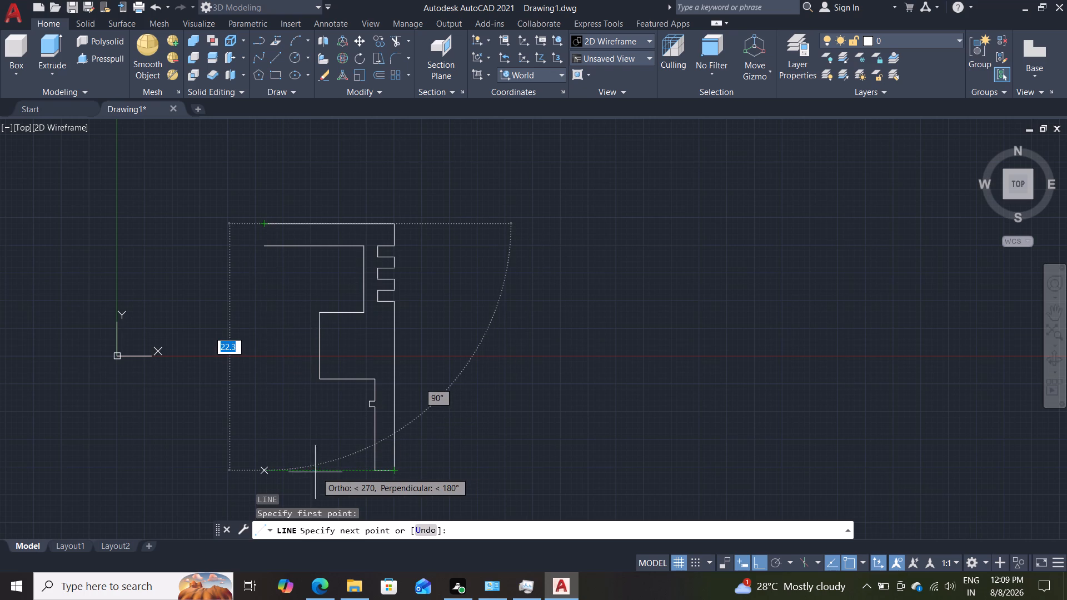
{"action": "left_click", "coordinate": [264, 471]}
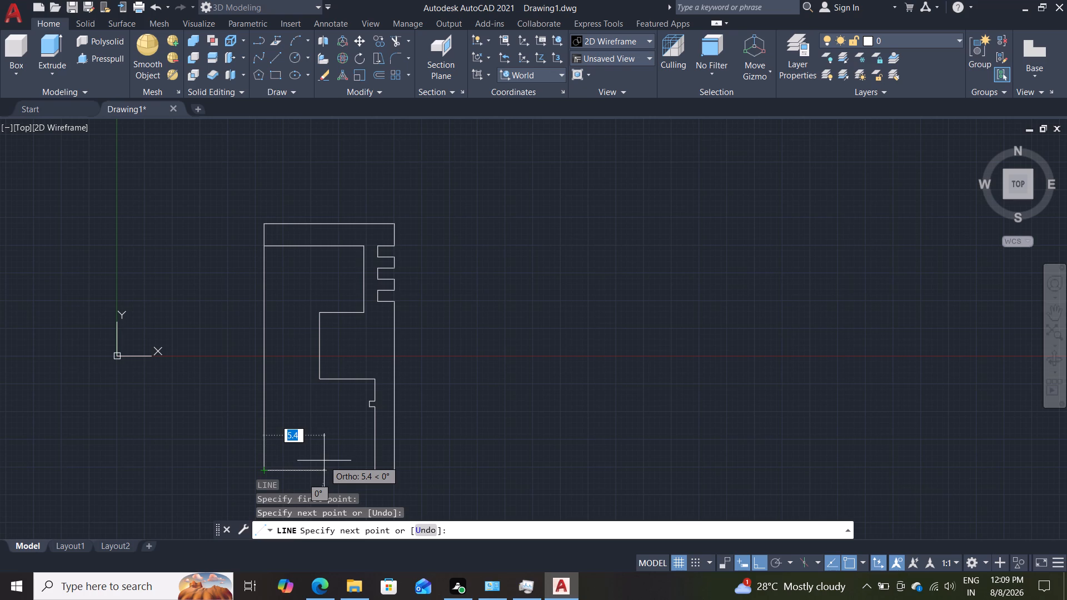
{"action": "key", "text": "Escape"}
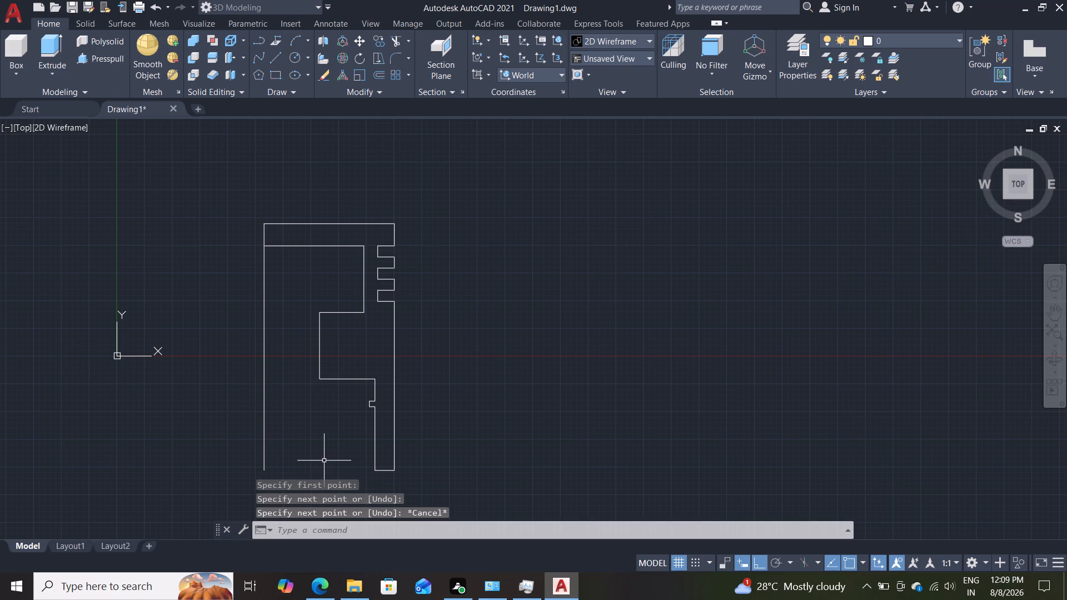
Start a new line at the vertical line's lower end and run it 10.25 units horizontally toward the leg.
{"action": "middle_click_drag", "start_coordinate": [220, 382], "coordinate": [241, 322]}
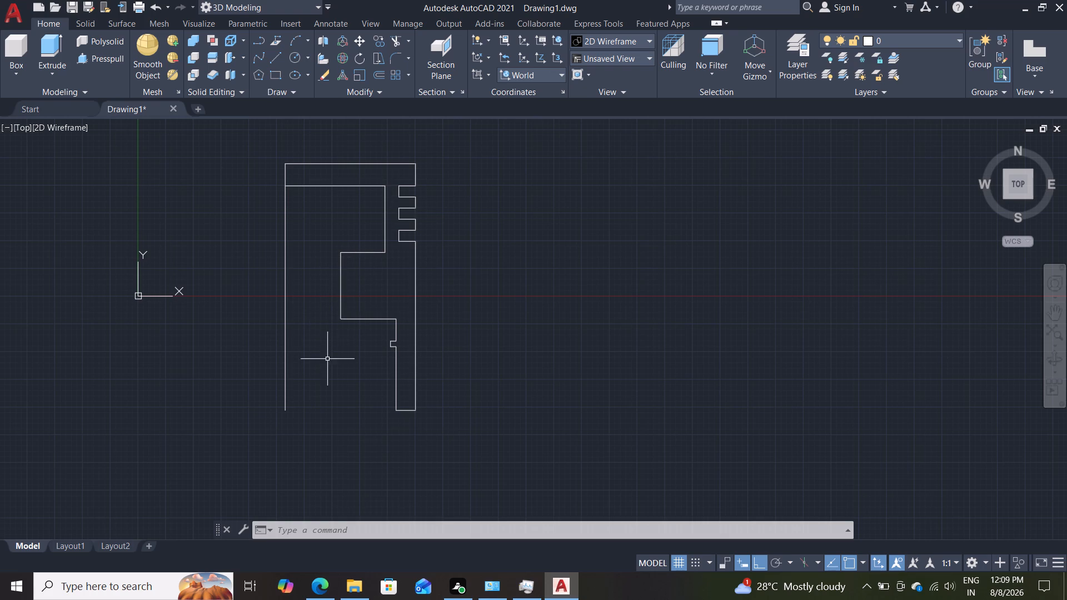
{"action": "key", "text": "l"}
{"action": "key", "text": "Return"}
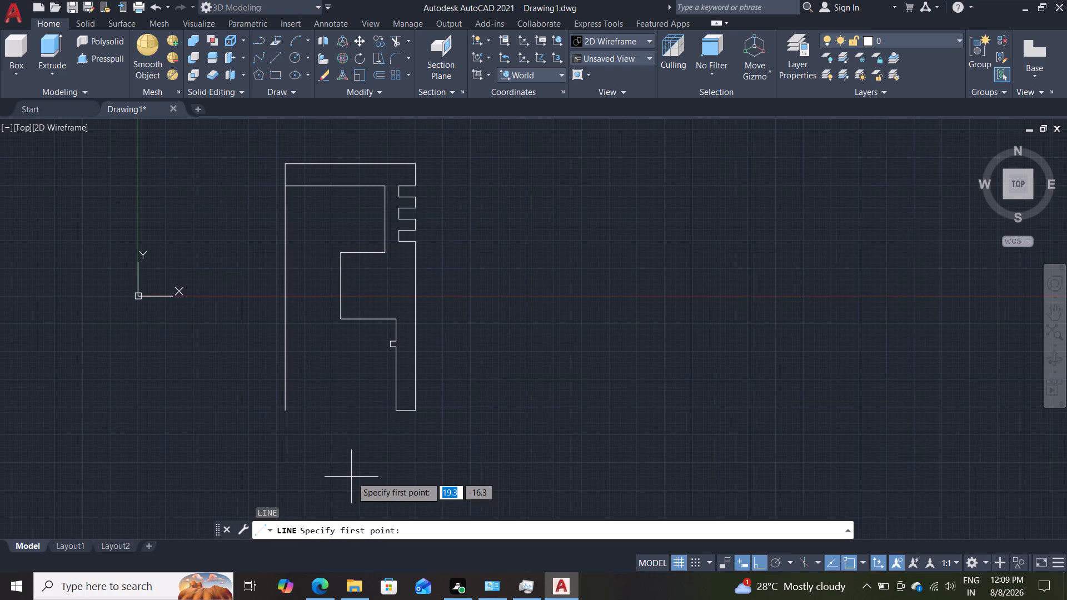
{"action": "left_click", "coordinate": [286, 410]}
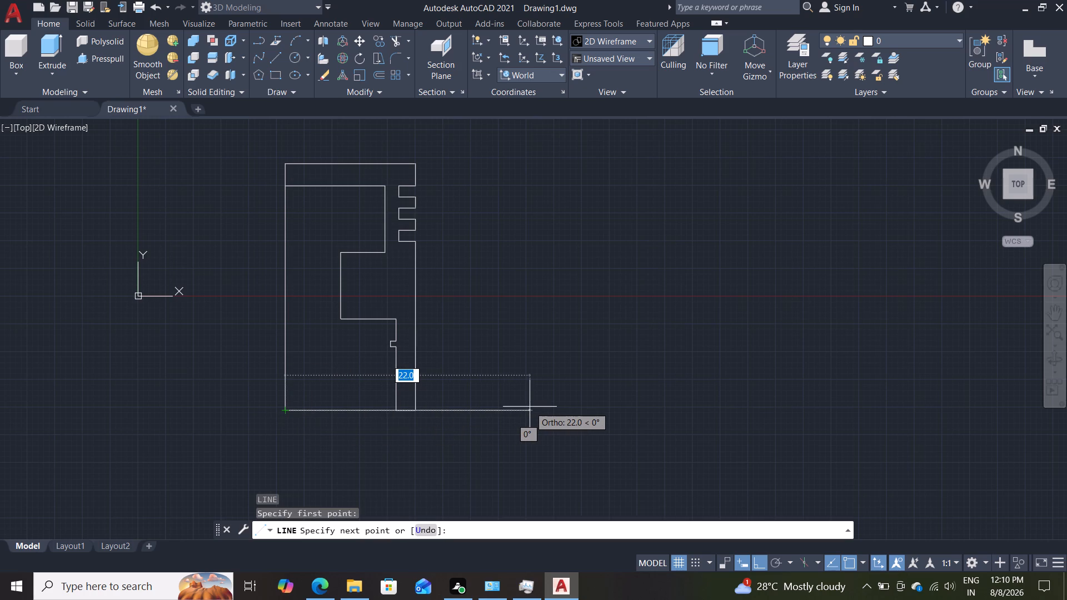
{"action": "key", "text": "1"}
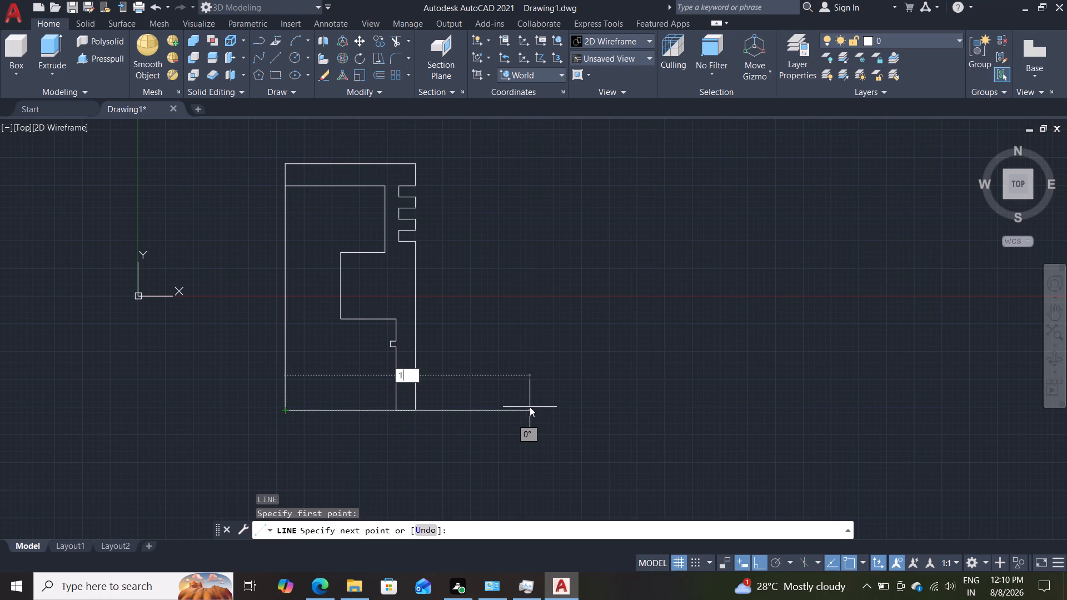
{"action": "key", "text": "0"}
{"action": "key", "text": "period"}
{"action": "key", "text": "2"}
{"action": "key", "text": "5"}
{"action": "key", "text": "Return"}
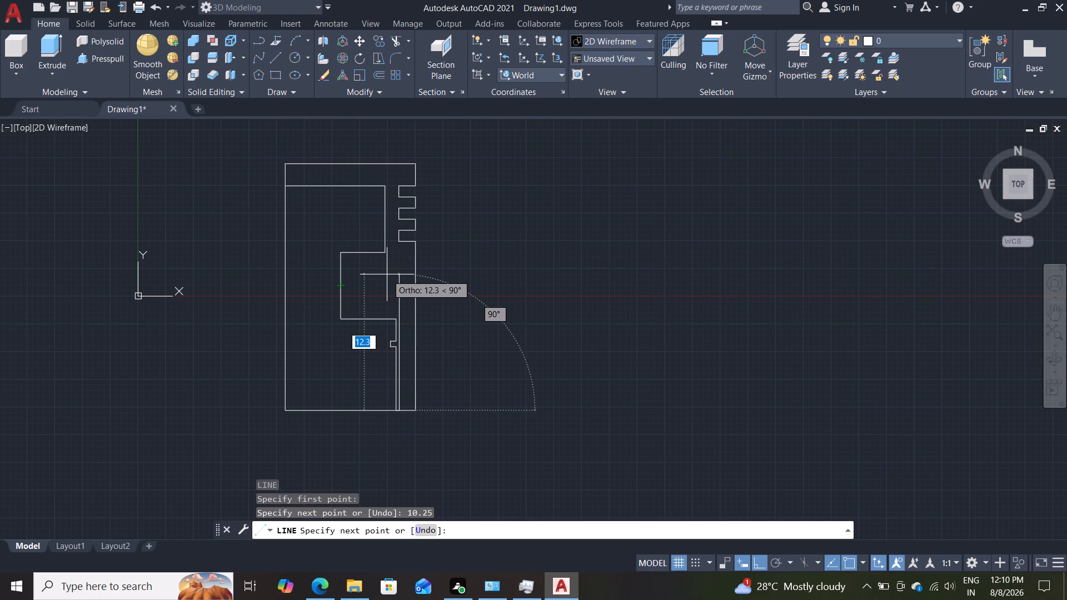
Continue the line 5 units straight up from the end of the 10.25-unit segment.
{"action": "scroll", "coordinate": [384, 380], "scroll_direction": "up", "scroll_amount": 1}
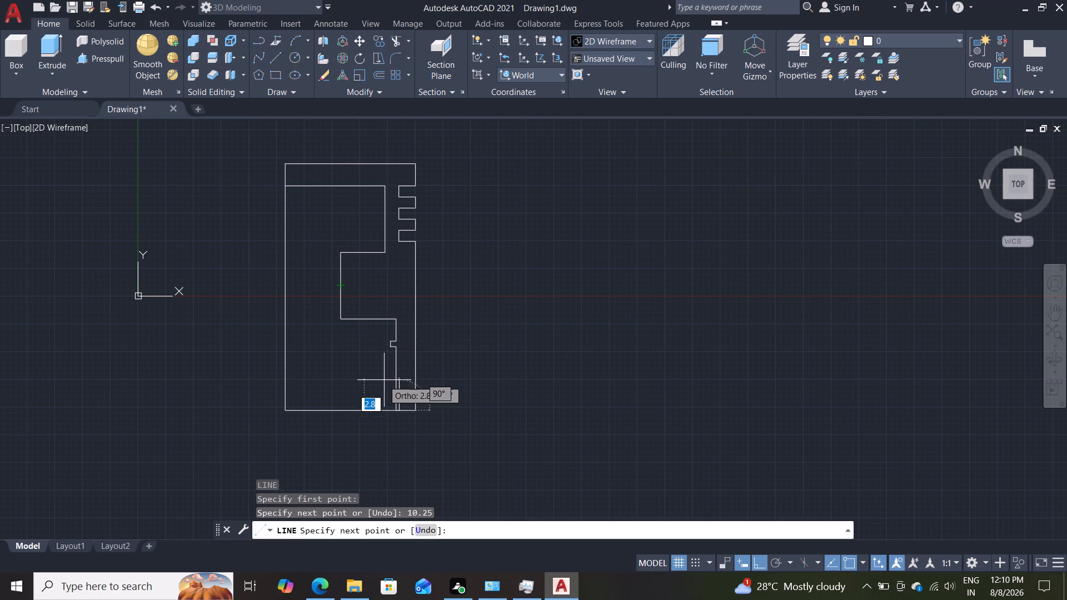
{"action": "scroll", "coordinate": [384, 380], "scroll_direction": "up", "scroll_amount": 1}
{"action": "middle_click_drag", "start_coordinate": [391, 377], "coordinate": [380, 340]}
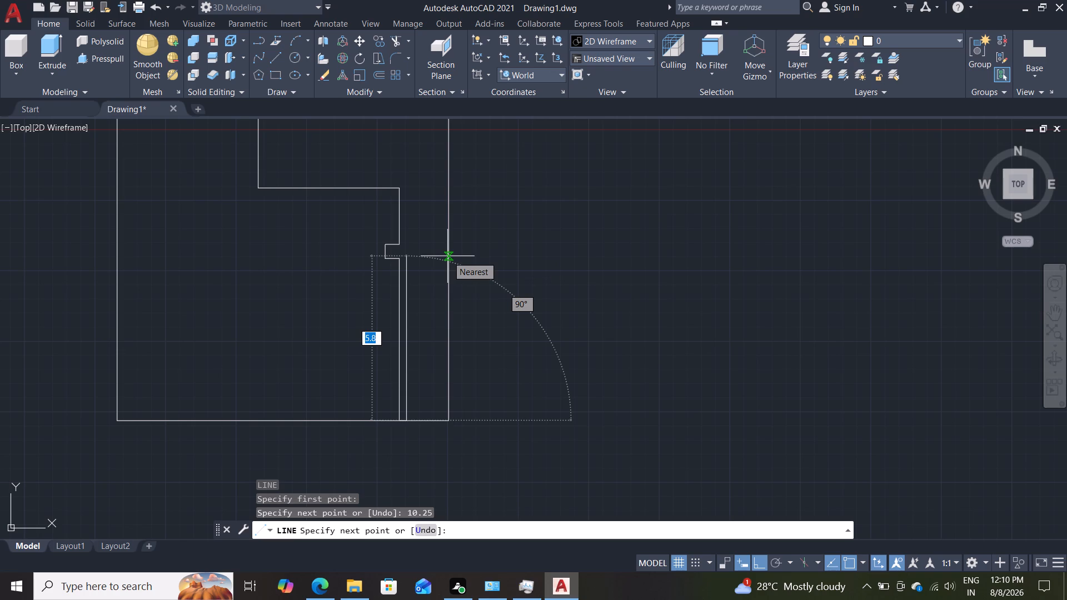
{"action": "type", "text": "10"}
{"action": "key", "text": "period"}
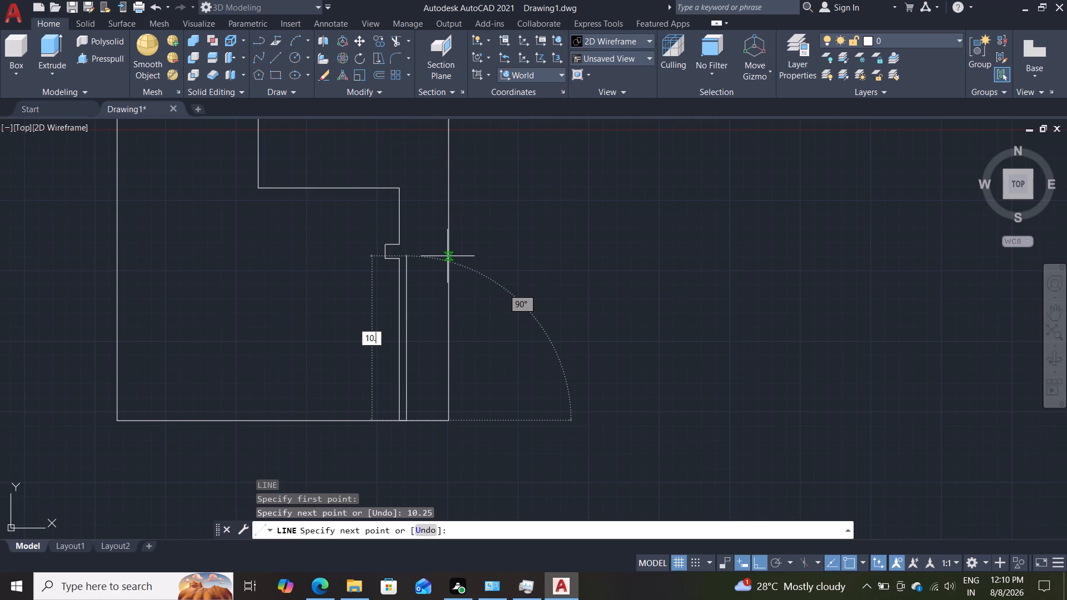
{"action": "key", "text": "2"}
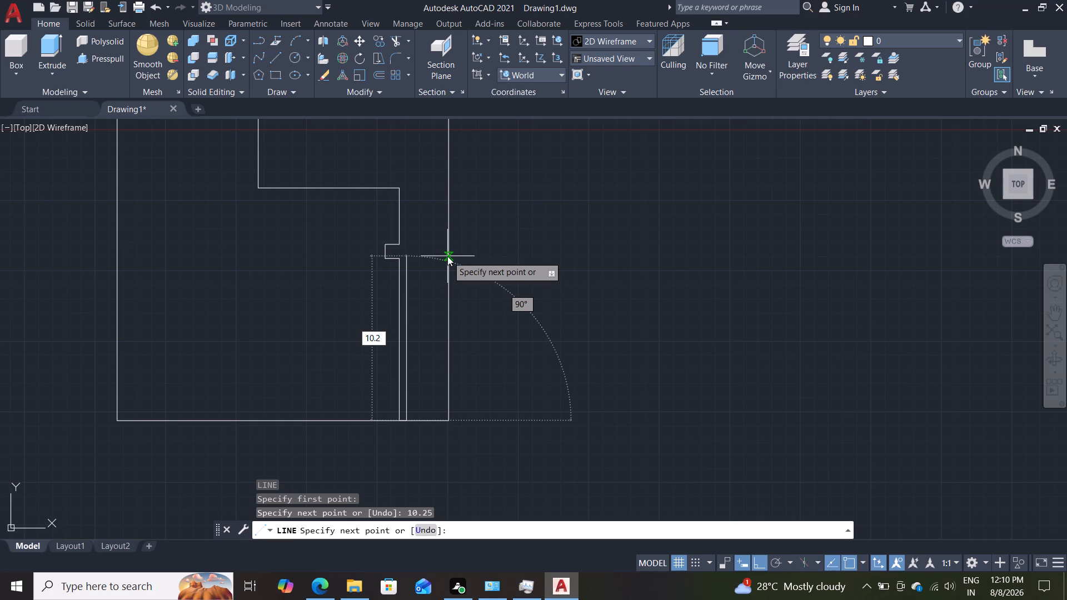
{"action": "key", "text": "5"}
{"action": "key", "text": "BackSpace"}
{"action": "key", "text": "BackSpace"}
{"action": "key", "text": "BackSpace"}
{"action": "key", "text": "BackSpace"}
{"action": "key", "text": "BackSpace"}
{"action": "key", "text": "5"}
{"action": "key", "text": "Return"}
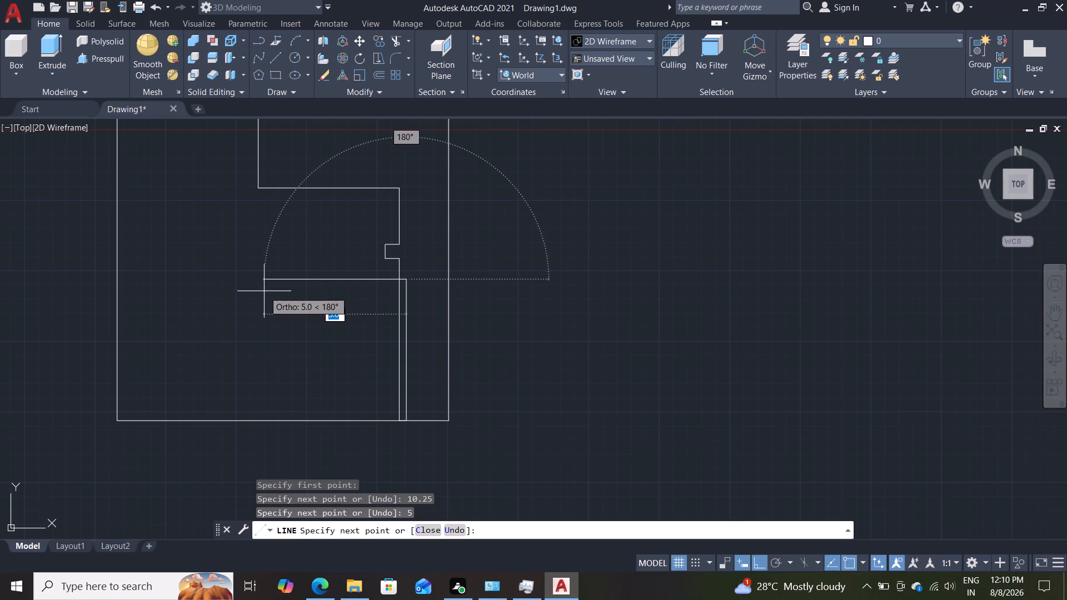
Continue the line 10.25 units horizontally back to the vertical centre line and finish the command.
{"action": "type", "text": "10.25"}
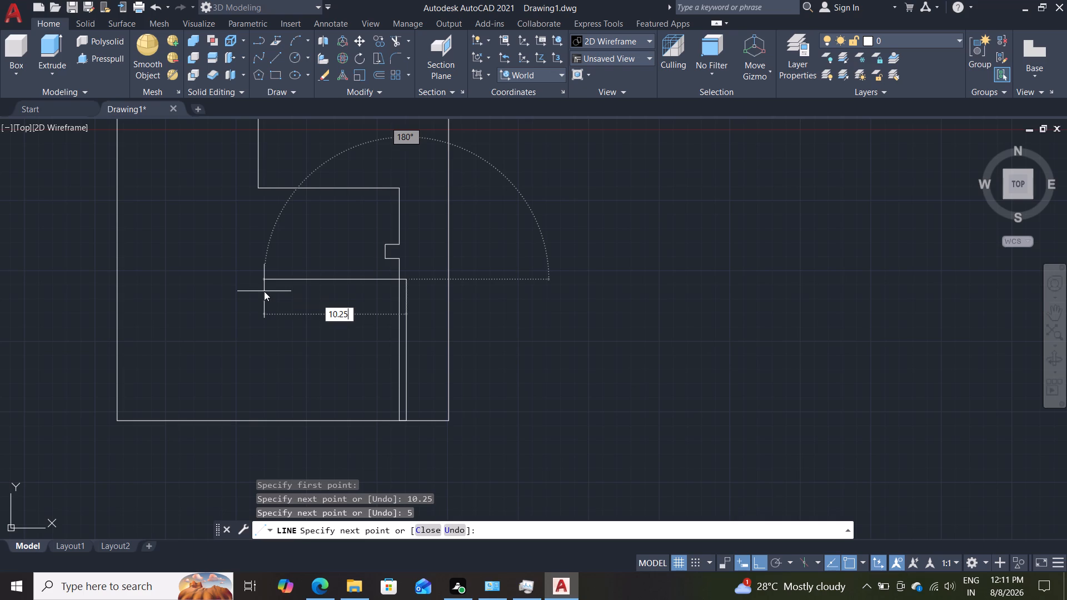
{"action": "key", "text": "Return"}
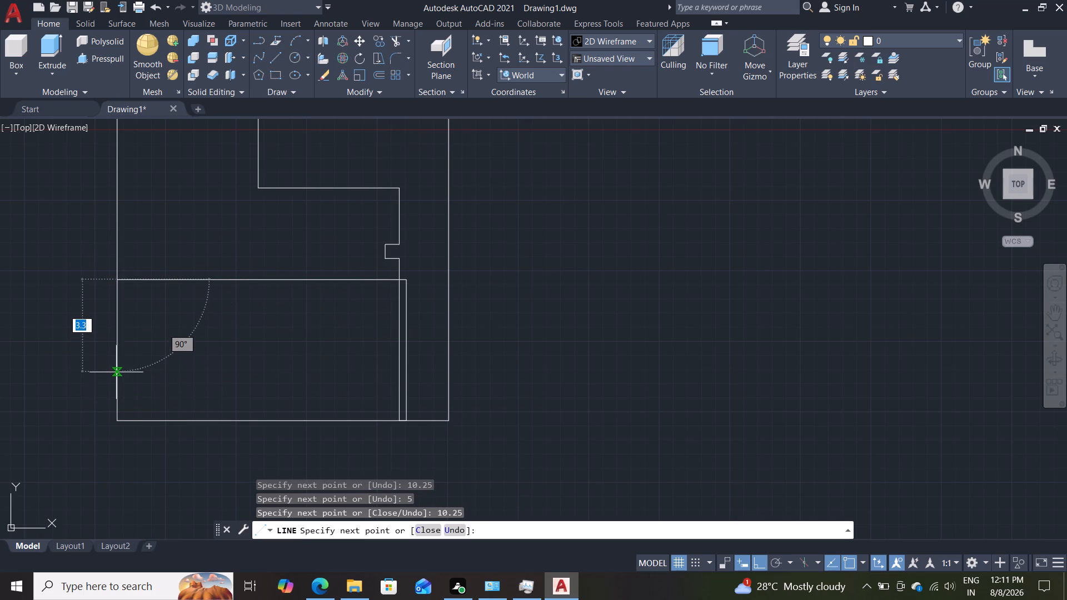
{"action": "key", "text": "Escape"}
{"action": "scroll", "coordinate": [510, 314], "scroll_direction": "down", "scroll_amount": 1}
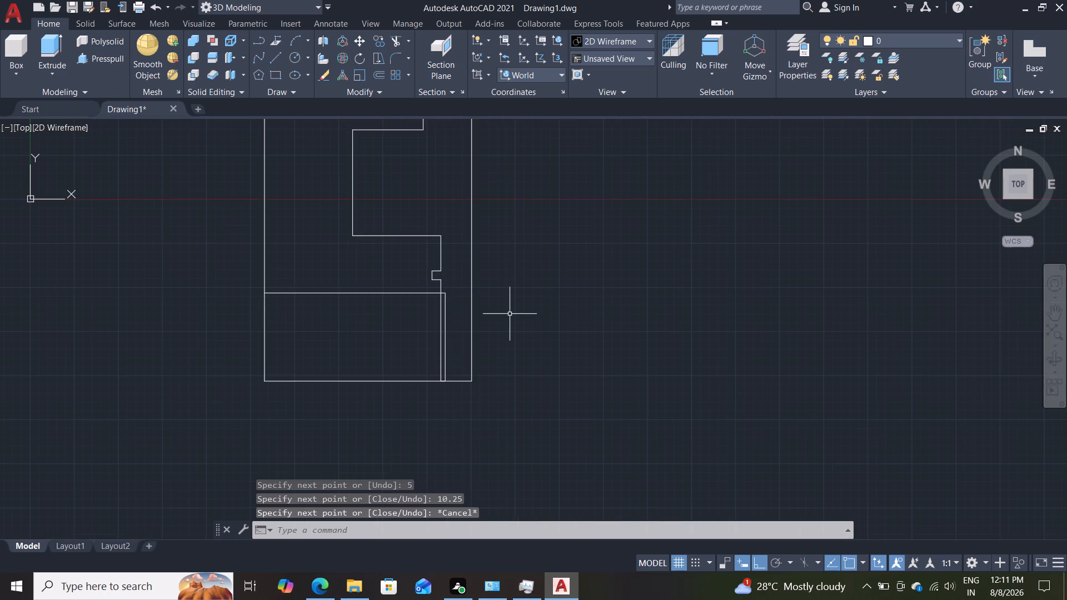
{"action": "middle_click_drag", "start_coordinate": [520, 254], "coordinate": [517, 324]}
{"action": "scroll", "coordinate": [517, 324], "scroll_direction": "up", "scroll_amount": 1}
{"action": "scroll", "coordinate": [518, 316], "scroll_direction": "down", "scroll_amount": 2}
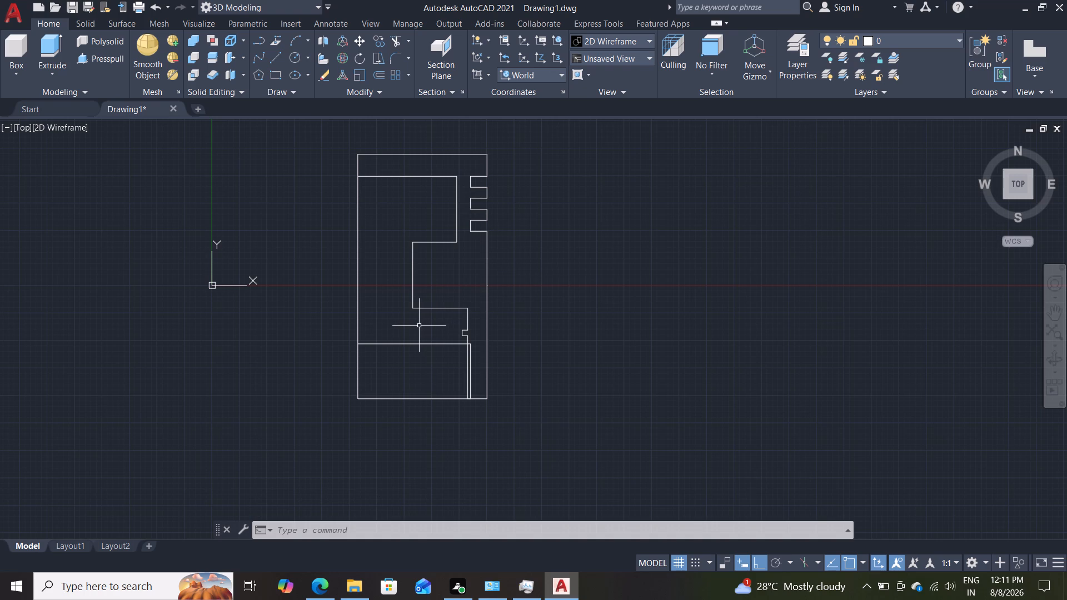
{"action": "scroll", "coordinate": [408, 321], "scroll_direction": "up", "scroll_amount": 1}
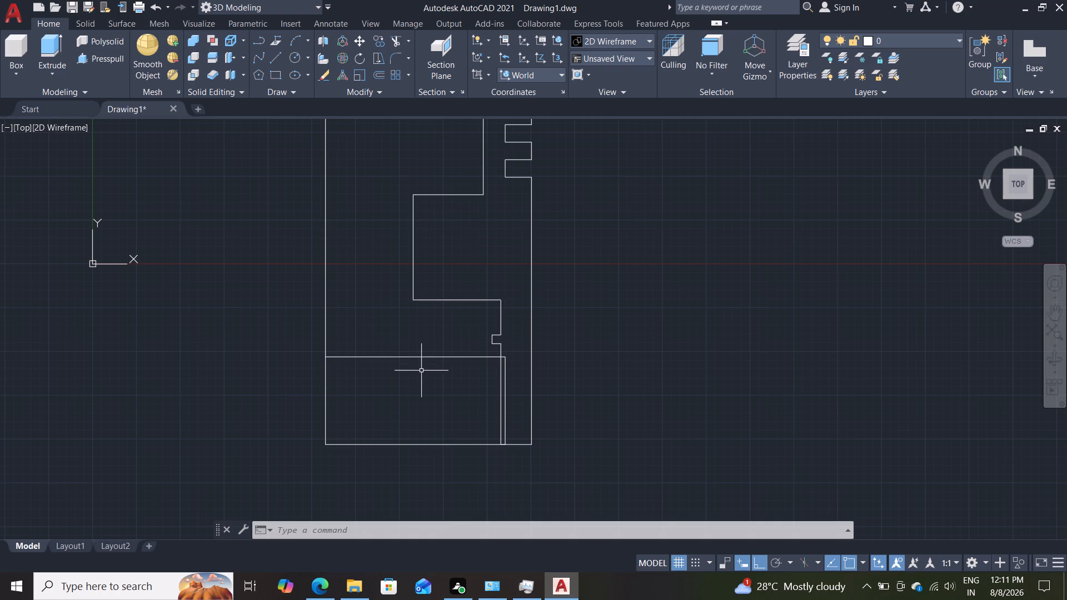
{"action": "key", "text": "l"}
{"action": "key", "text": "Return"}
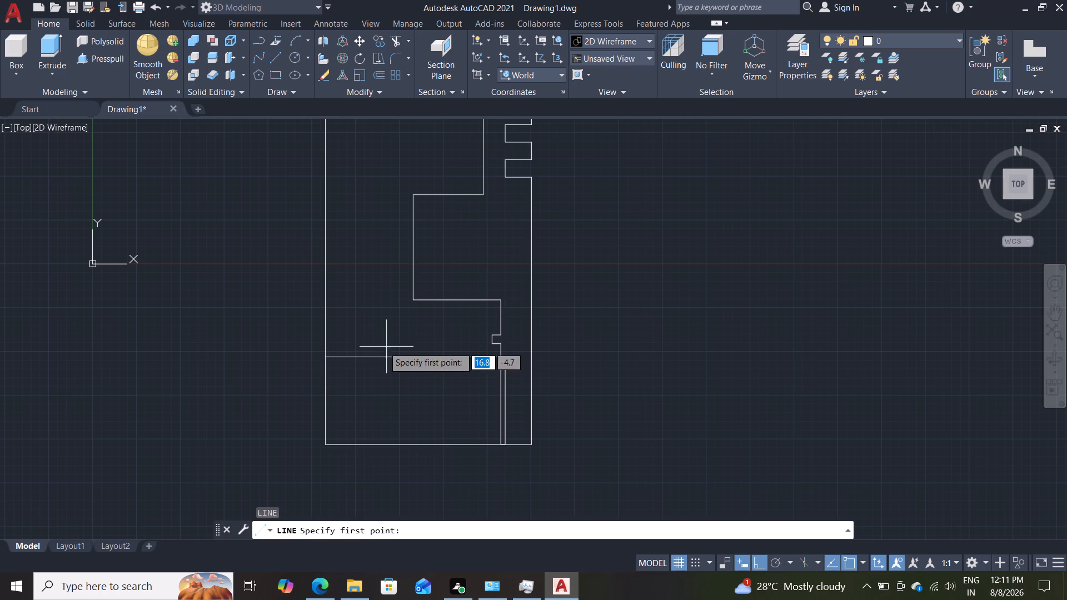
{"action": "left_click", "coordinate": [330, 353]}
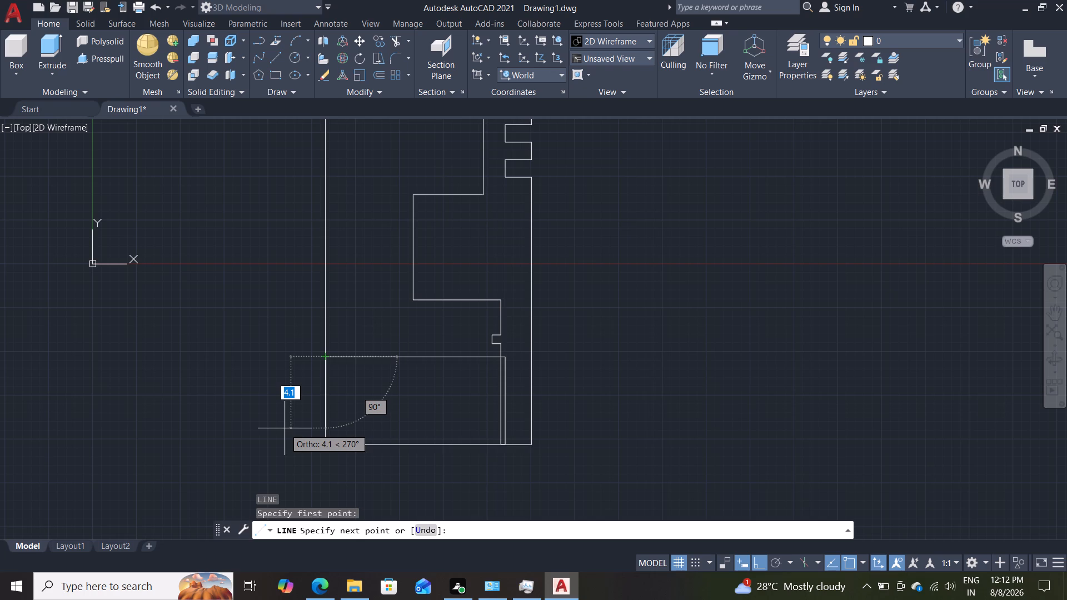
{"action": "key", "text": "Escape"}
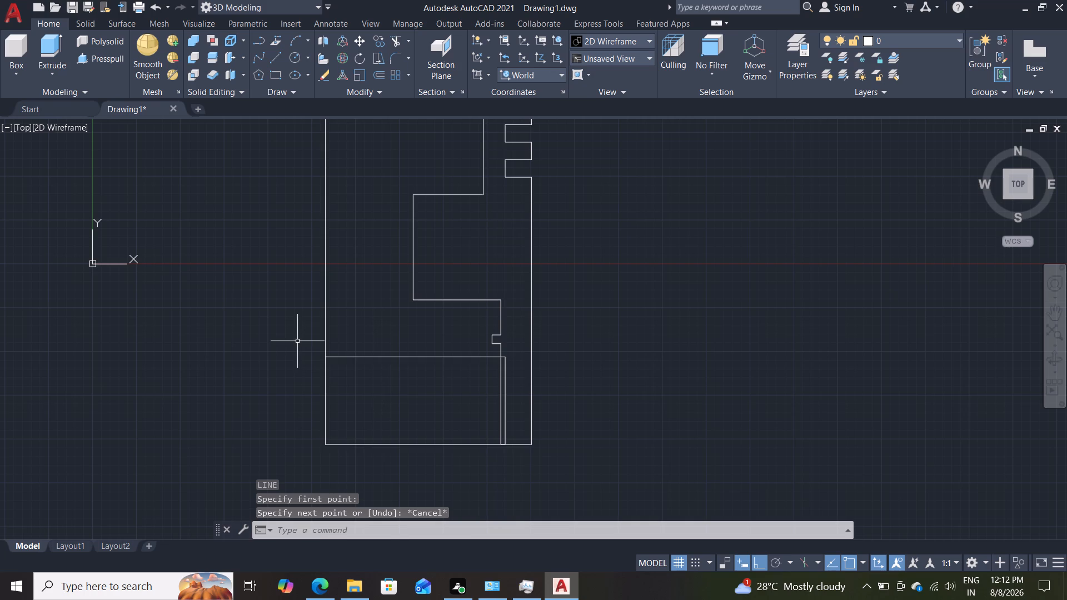
Join the three newly drawn lines of the lower inner profile into a single polyline.
{"action": "left_click", "coordinate": [297, 341]}
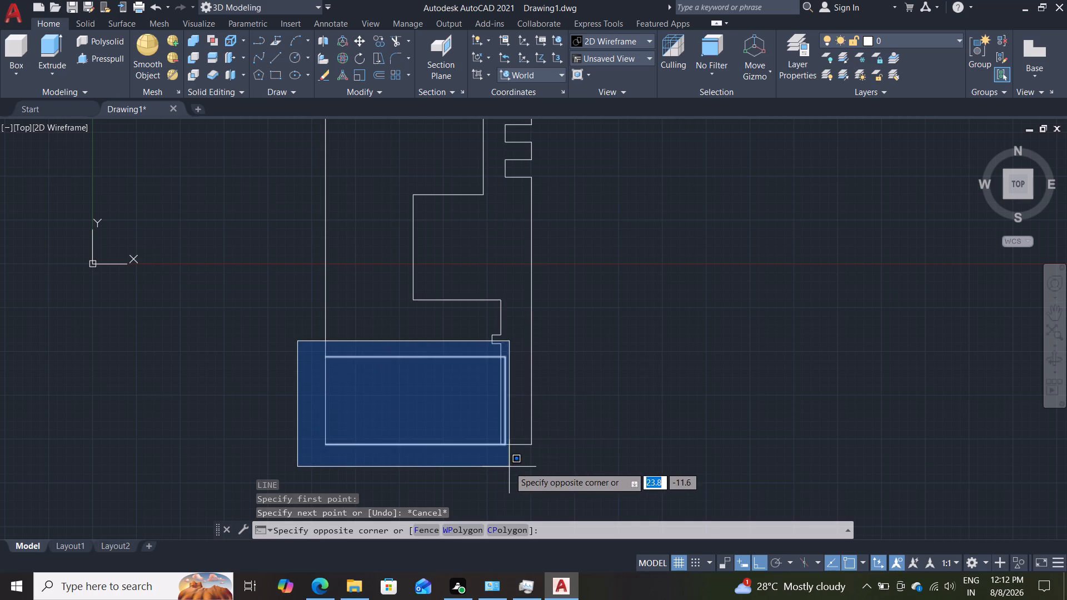
{"action": "left_click", "coordinate": [509, 467]}
{"action": "key", "text": "j"}
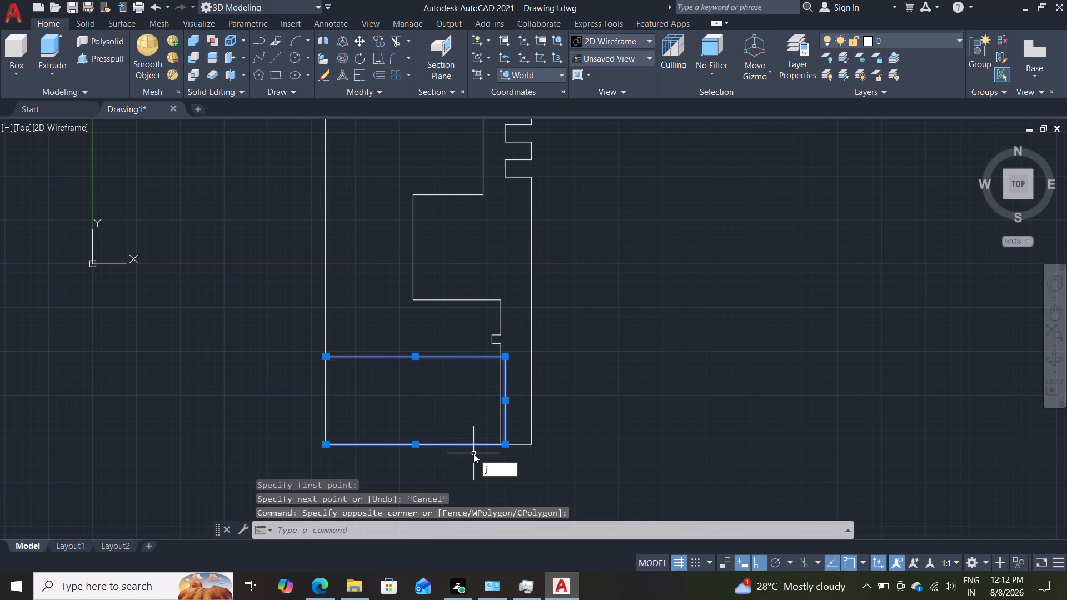
{"action": "key", "text": "Return"}
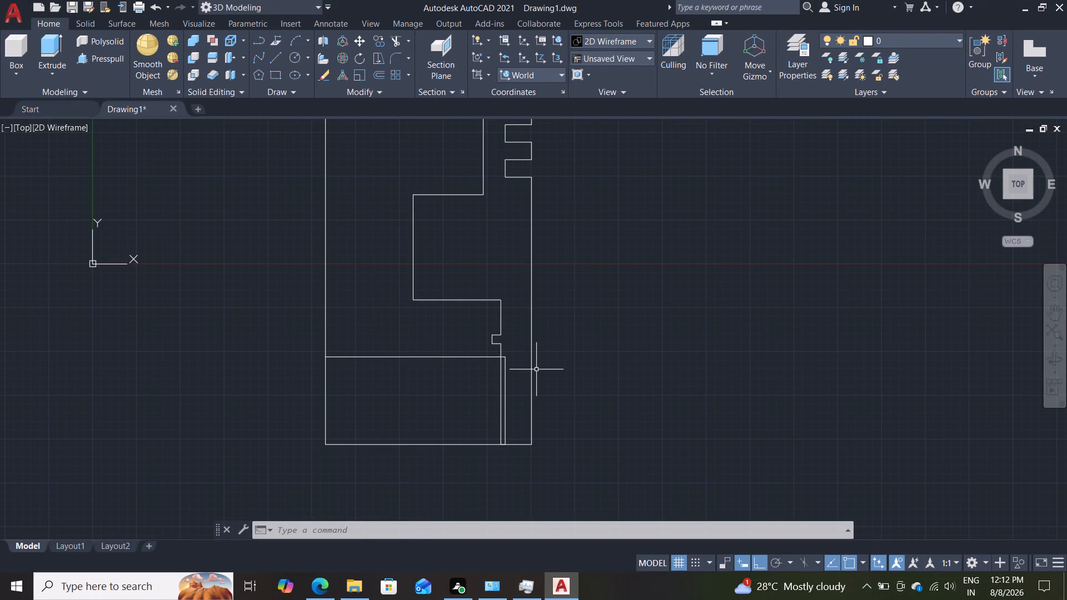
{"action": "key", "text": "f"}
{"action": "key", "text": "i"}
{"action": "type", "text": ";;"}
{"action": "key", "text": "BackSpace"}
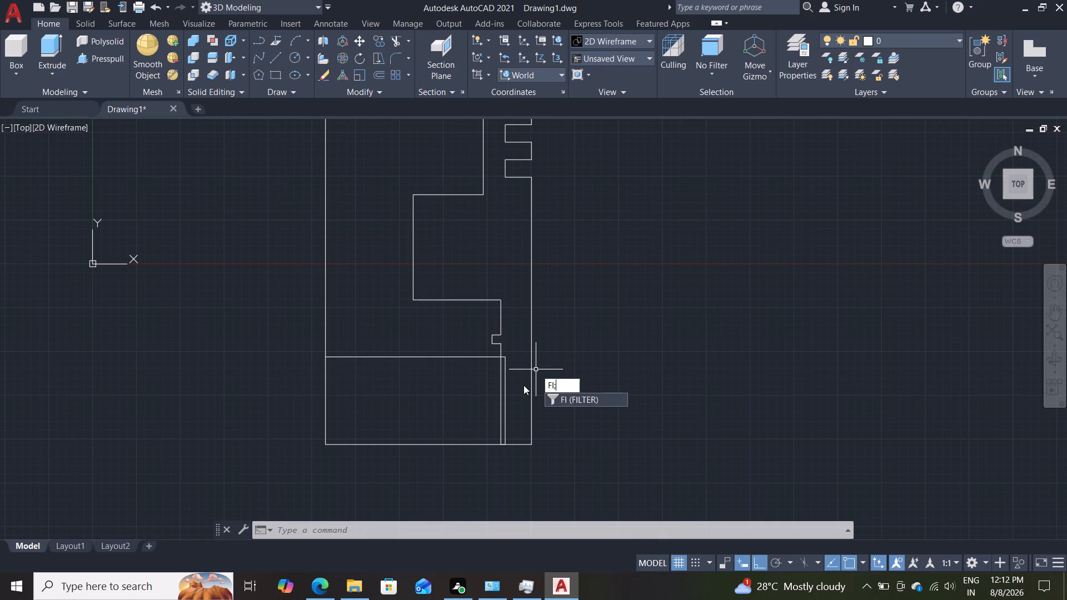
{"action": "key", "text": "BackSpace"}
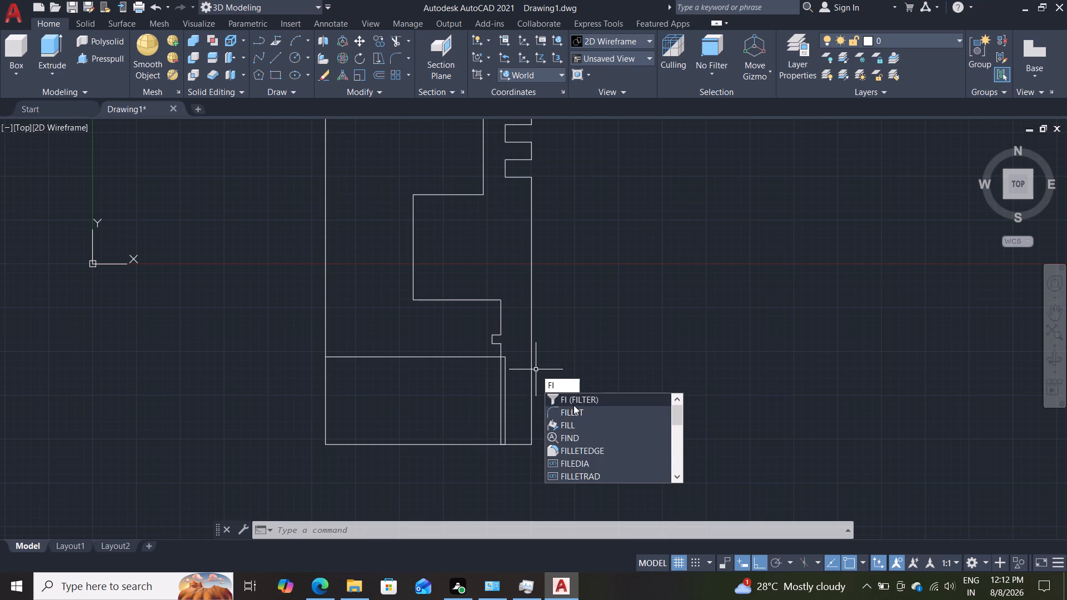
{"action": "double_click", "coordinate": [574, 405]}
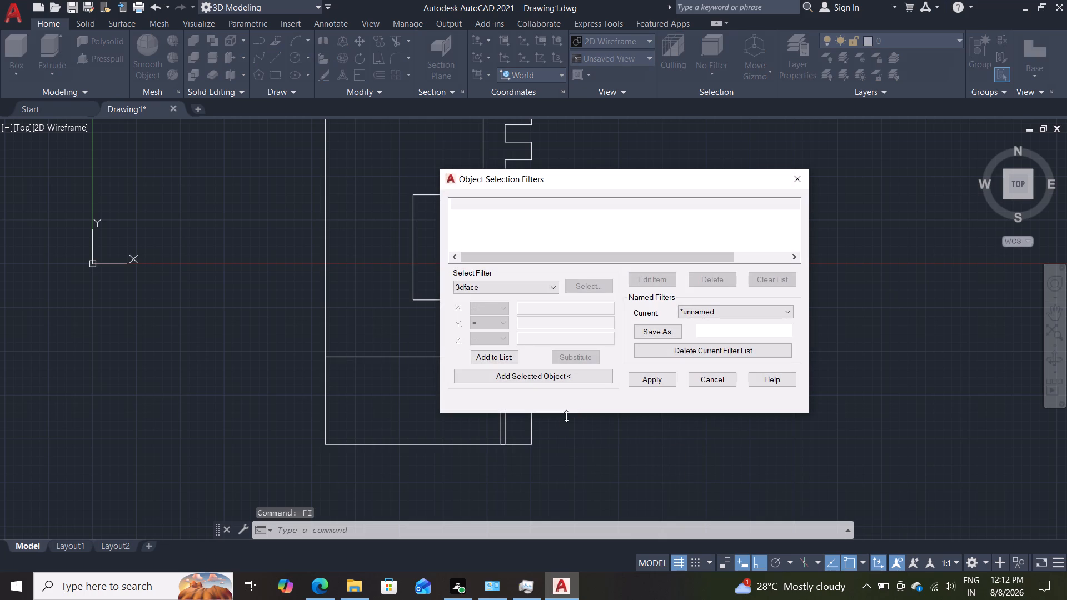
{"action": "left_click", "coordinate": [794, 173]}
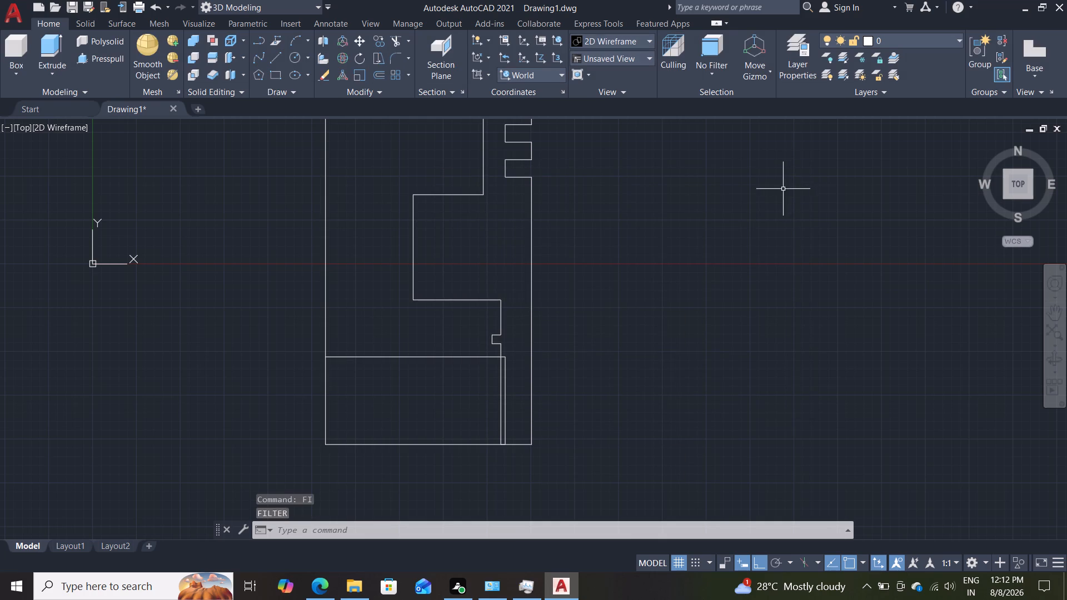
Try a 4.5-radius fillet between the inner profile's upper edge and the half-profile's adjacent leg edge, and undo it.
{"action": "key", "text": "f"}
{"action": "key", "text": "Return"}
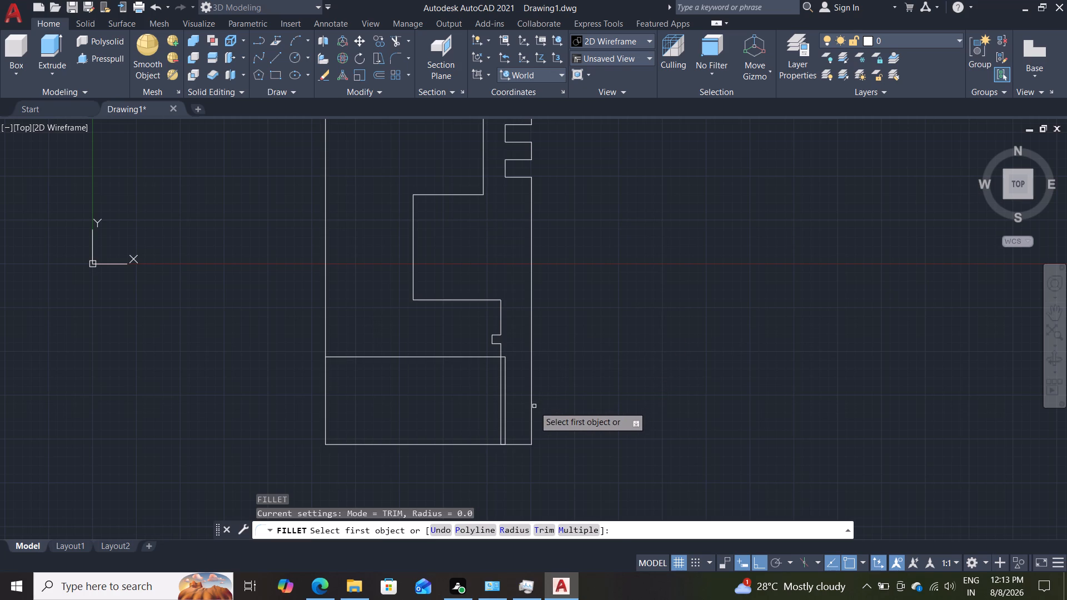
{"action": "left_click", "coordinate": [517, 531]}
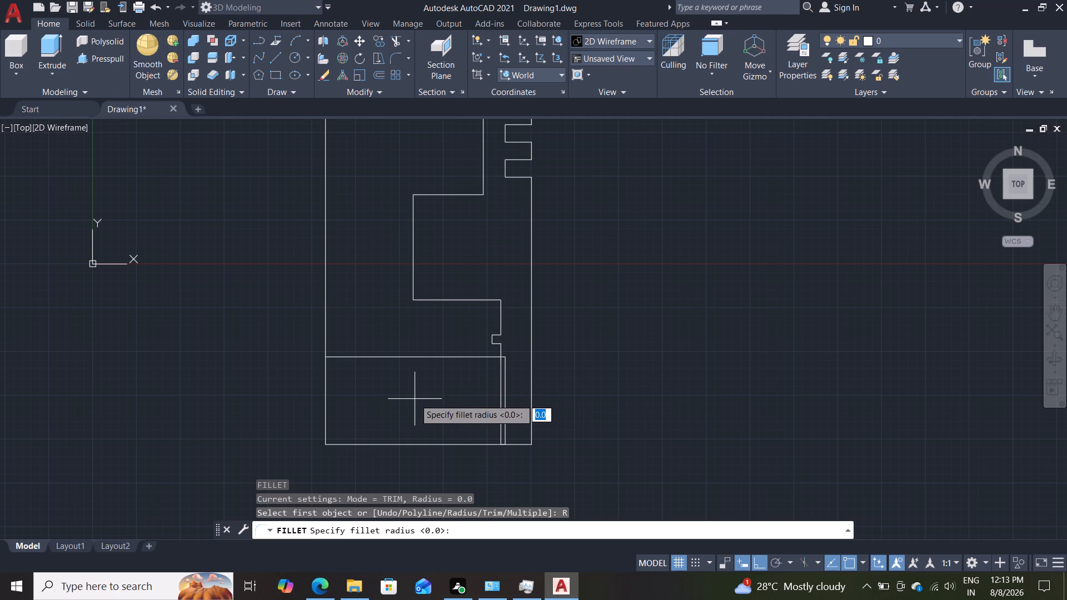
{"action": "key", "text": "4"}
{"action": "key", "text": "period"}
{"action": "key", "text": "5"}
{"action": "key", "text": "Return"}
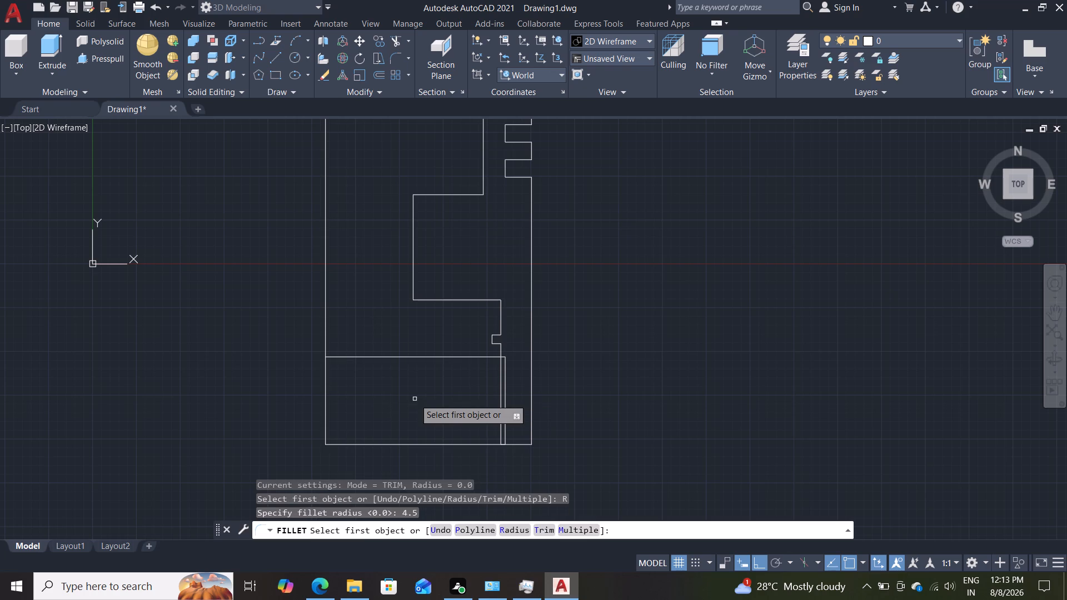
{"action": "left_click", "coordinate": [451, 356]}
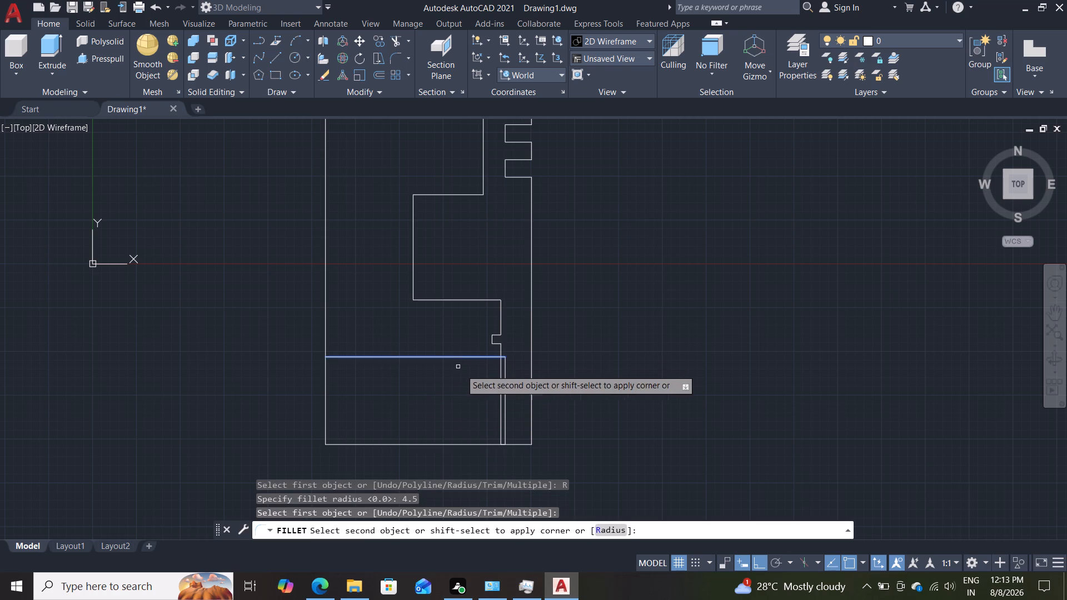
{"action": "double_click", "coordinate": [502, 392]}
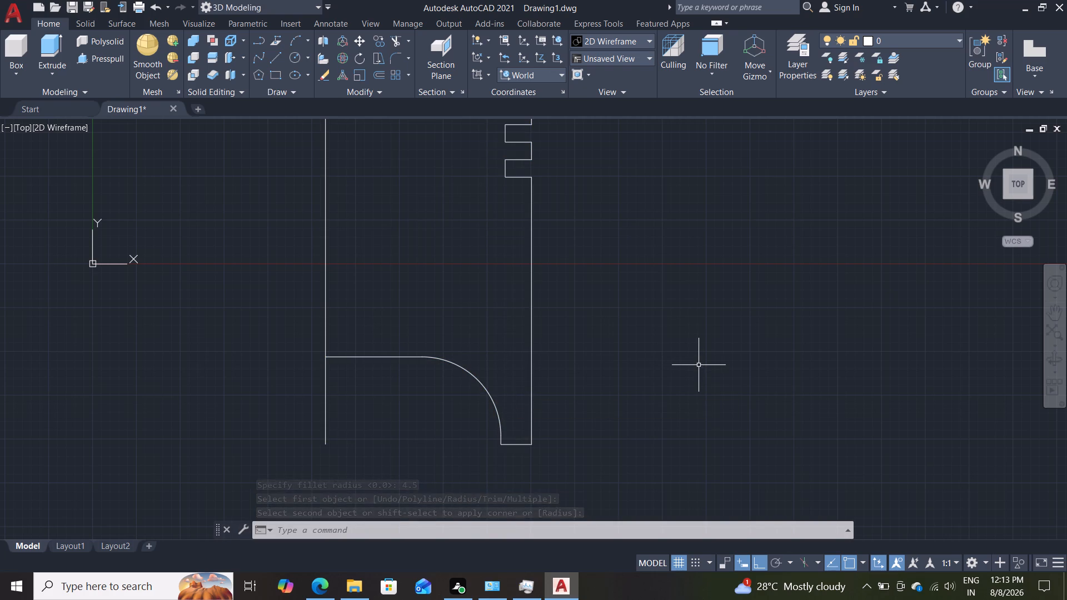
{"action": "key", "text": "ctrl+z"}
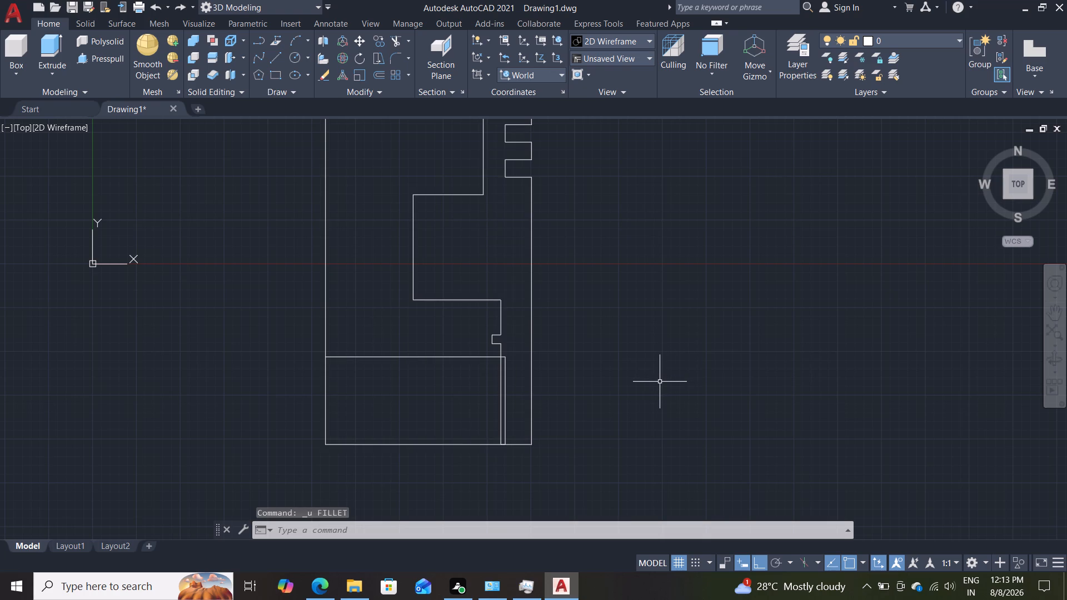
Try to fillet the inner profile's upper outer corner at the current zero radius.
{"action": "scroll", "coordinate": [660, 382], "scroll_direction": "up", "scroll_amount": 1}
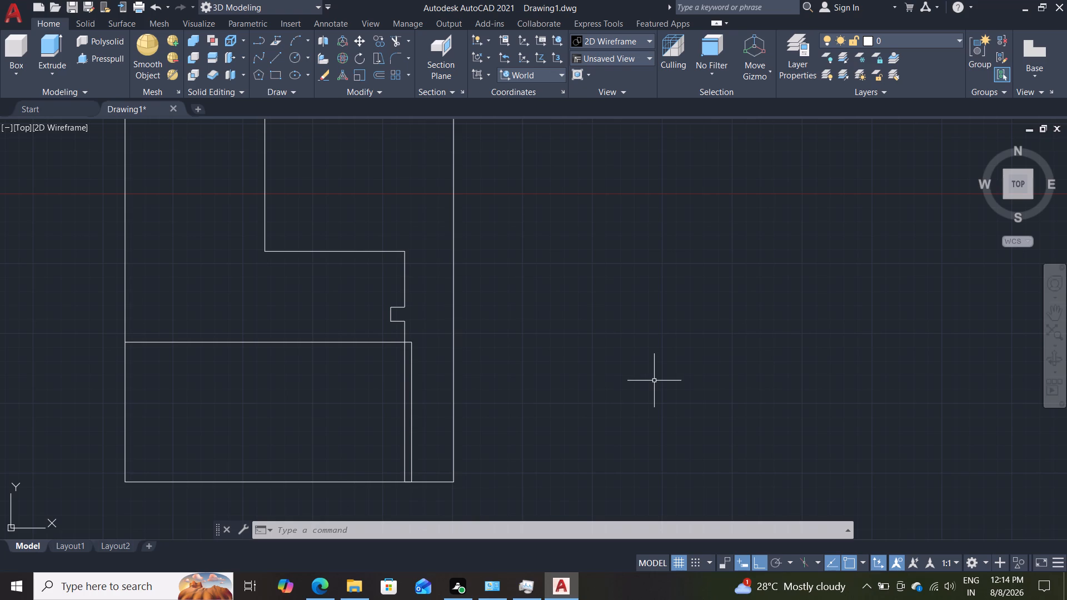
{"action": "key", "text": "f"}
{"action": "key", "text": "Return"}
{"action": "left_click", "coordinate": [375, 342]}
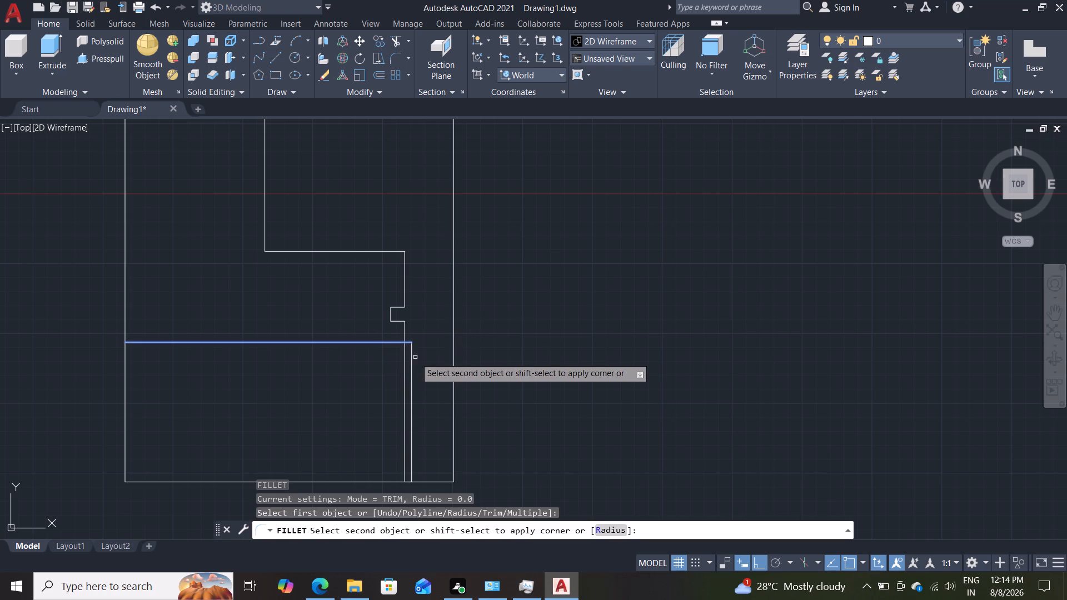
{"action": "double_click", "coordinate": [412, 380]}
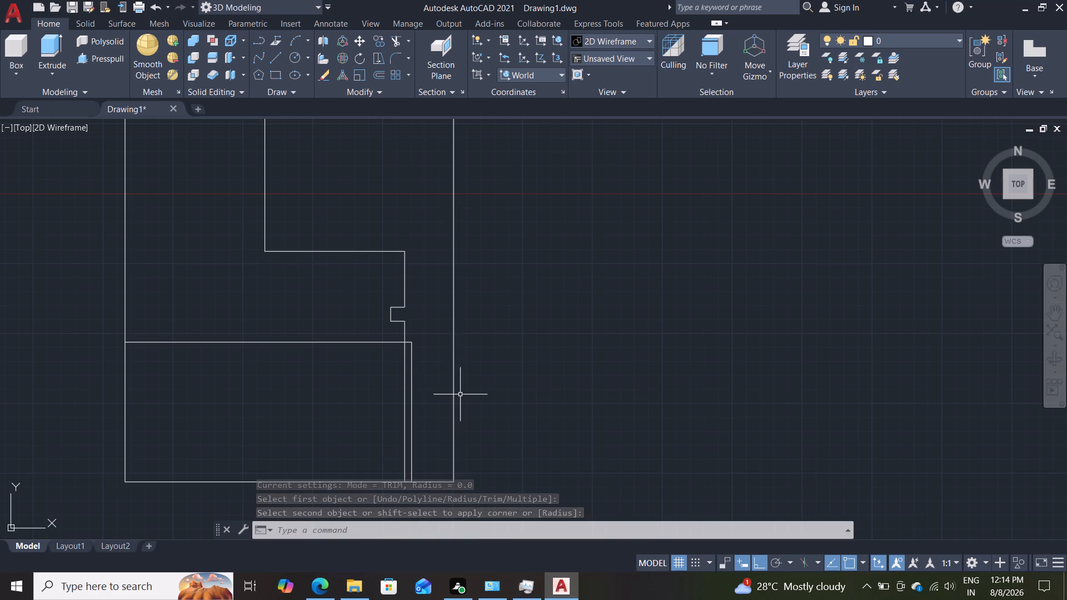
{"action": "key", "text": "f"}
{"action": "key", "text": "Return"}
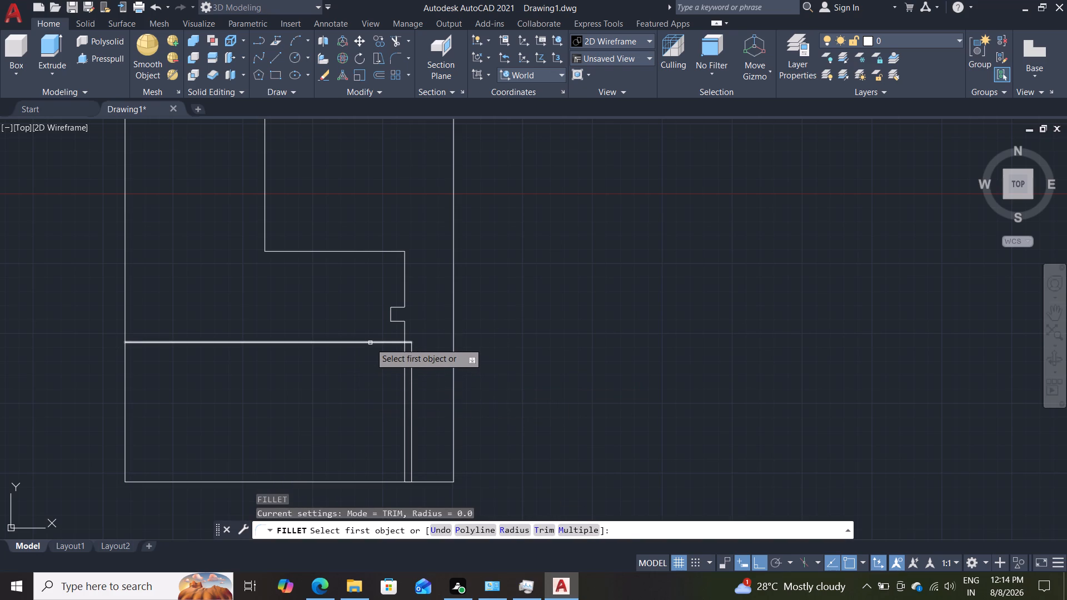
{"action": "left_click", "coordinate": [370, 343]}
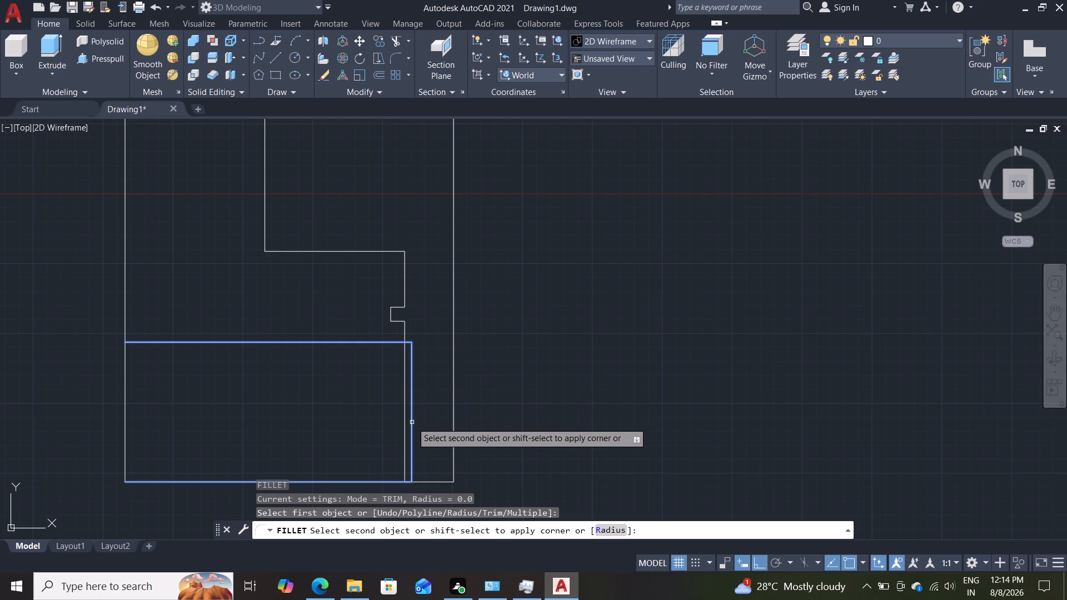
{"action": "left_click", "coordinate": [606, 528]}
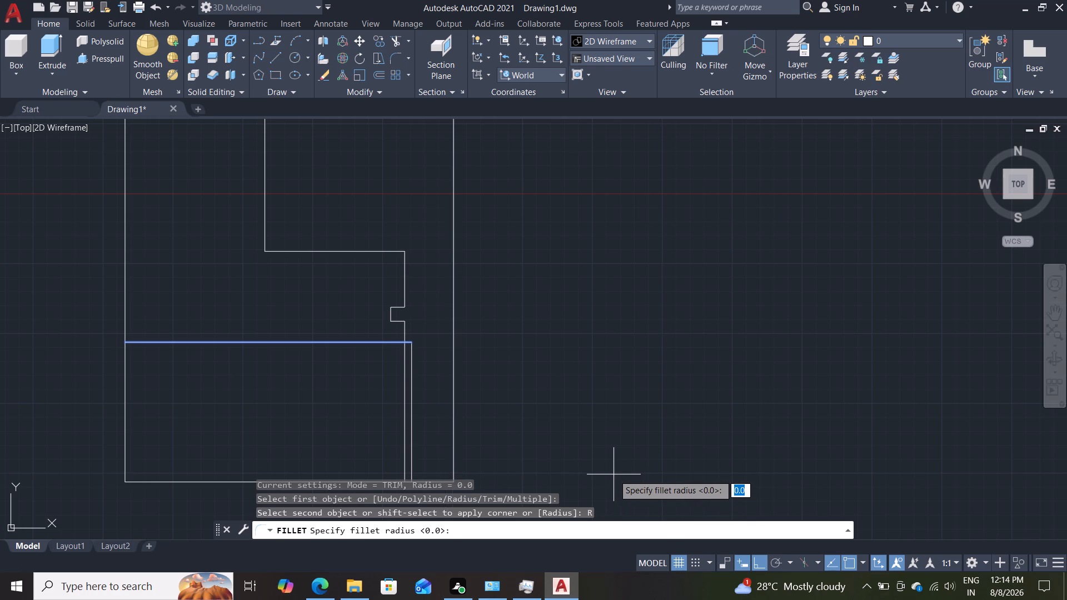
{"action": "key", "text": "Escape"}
Fillet the lower inner profile's upper outer corner between its top edge and vertical edge with a radius of 4.5.
{"action": "key", "text": "f"}
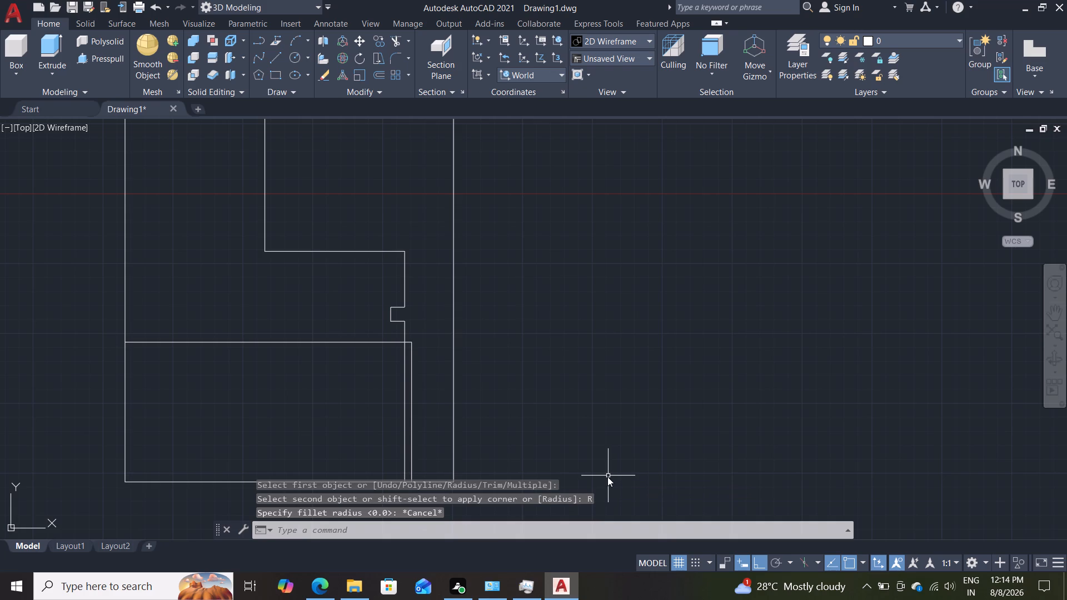
{"action": "key", "text": "Return"}
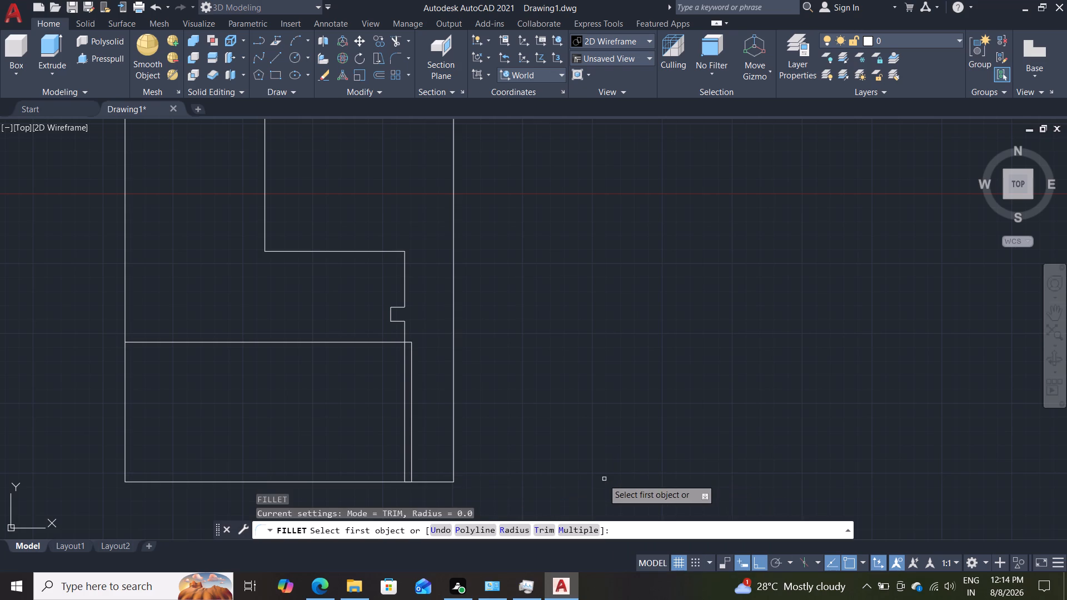
{"action": "left_click", "coordinate": [515, 526]}
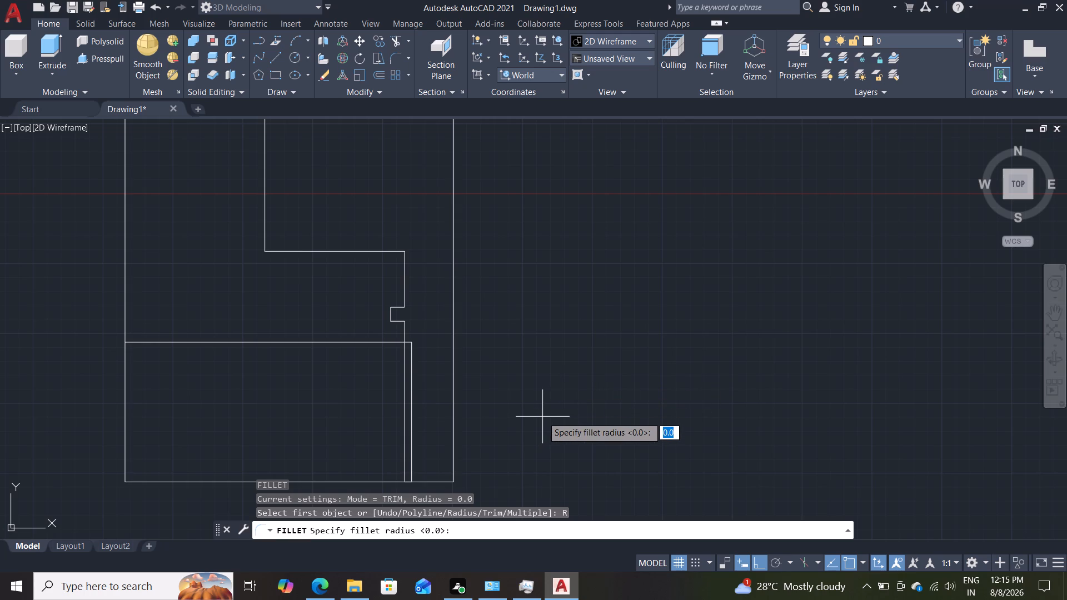
{"action": "key", "text": "4"}
{"action": "key", "text": "period"}
{"action": "key", "text": "5"}
{"action": "key", "text": "Return"}
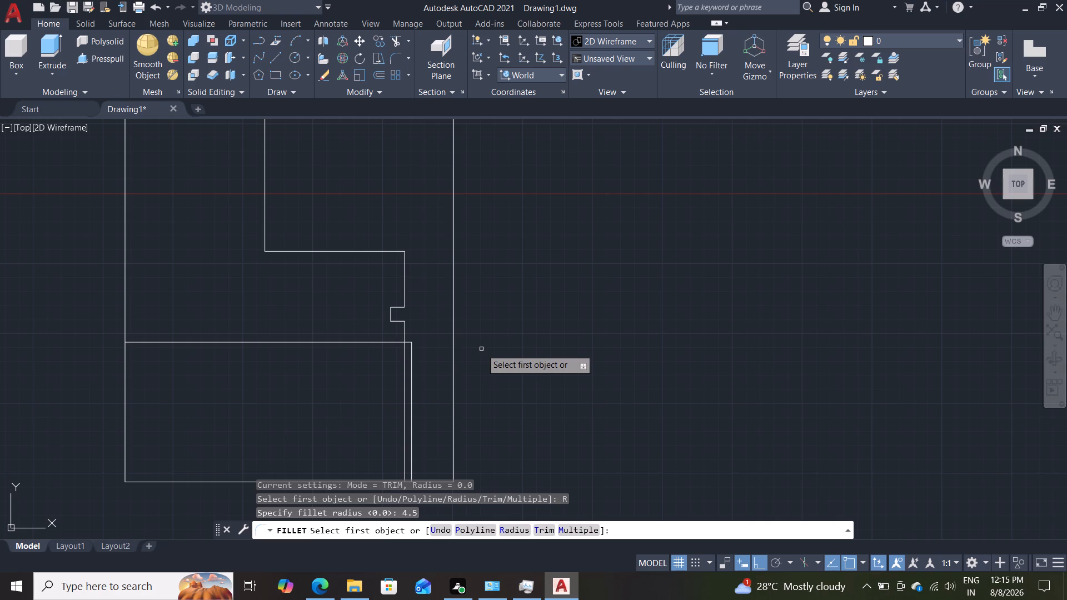
{"action": "left_click", "coordinate": [377, 342]}
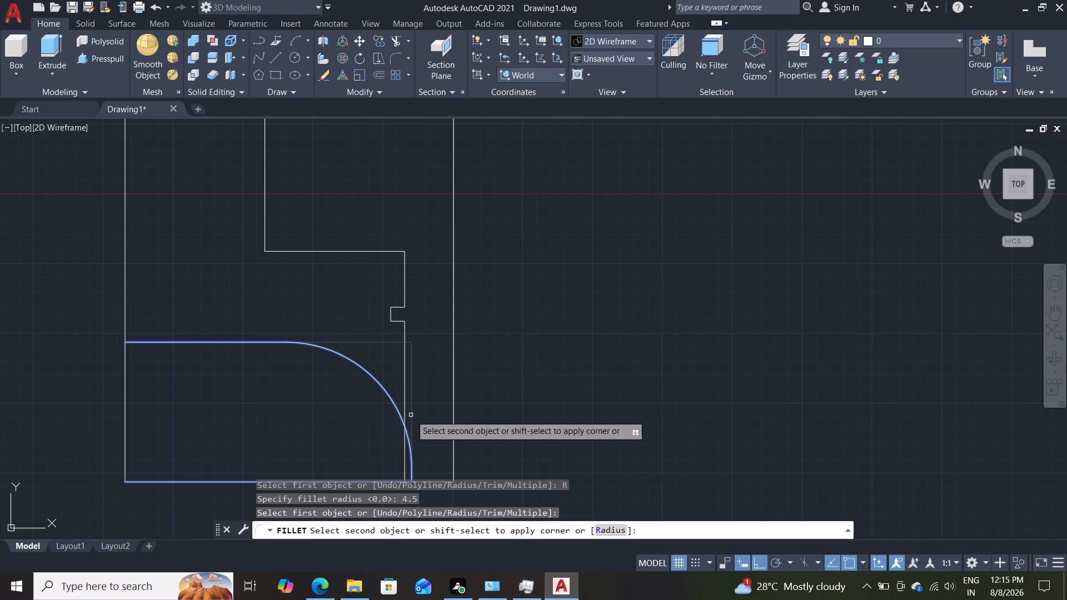
{"action": "left_click", "coordinate": [413, 451]}
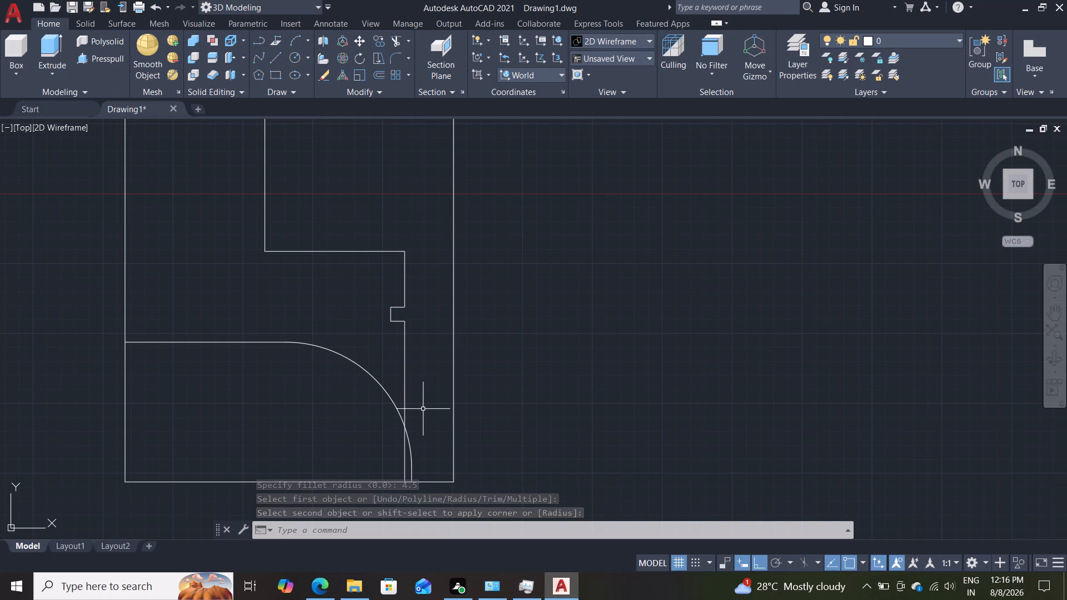
Mirror the filleted inner profile about the vertical centre line, keeping the source object.
{"action": "type", "text": "mi"}
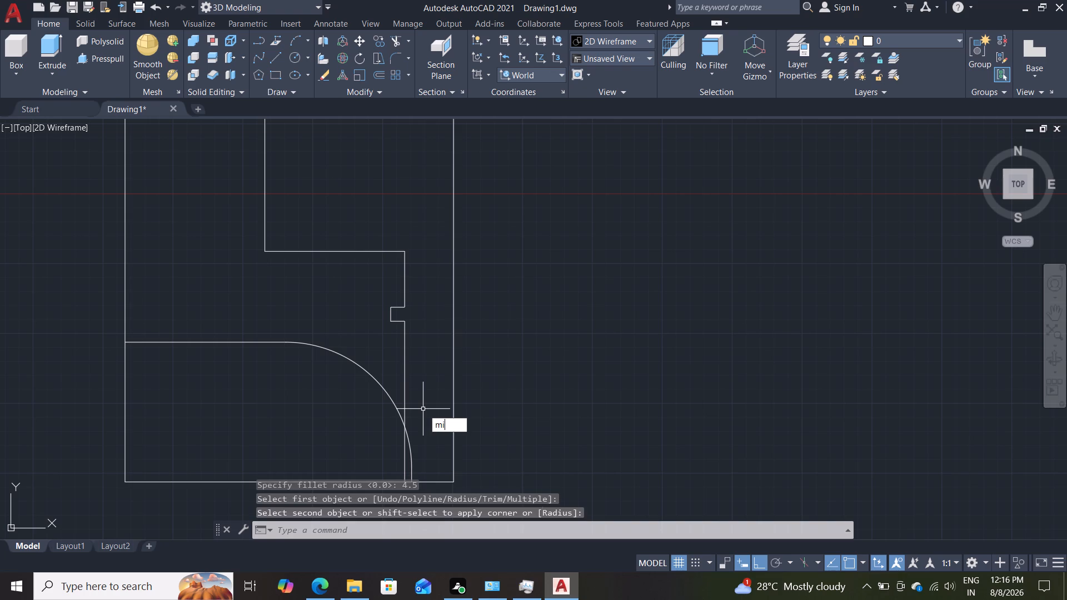
{"action": "key", "text": "Return"}
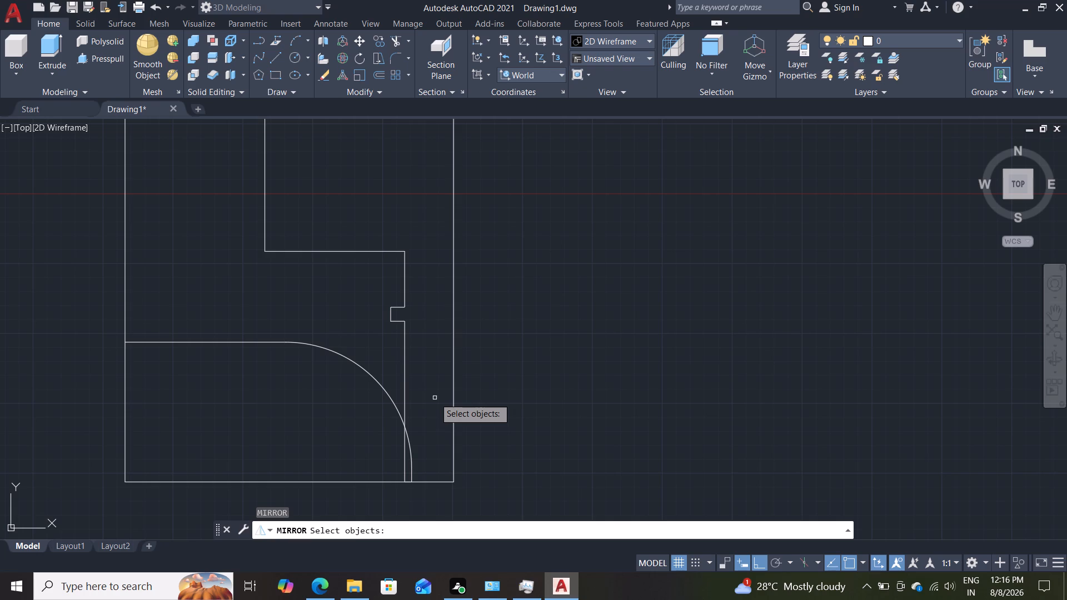
{"action": "left_click", "coordinate": [281, 342]}
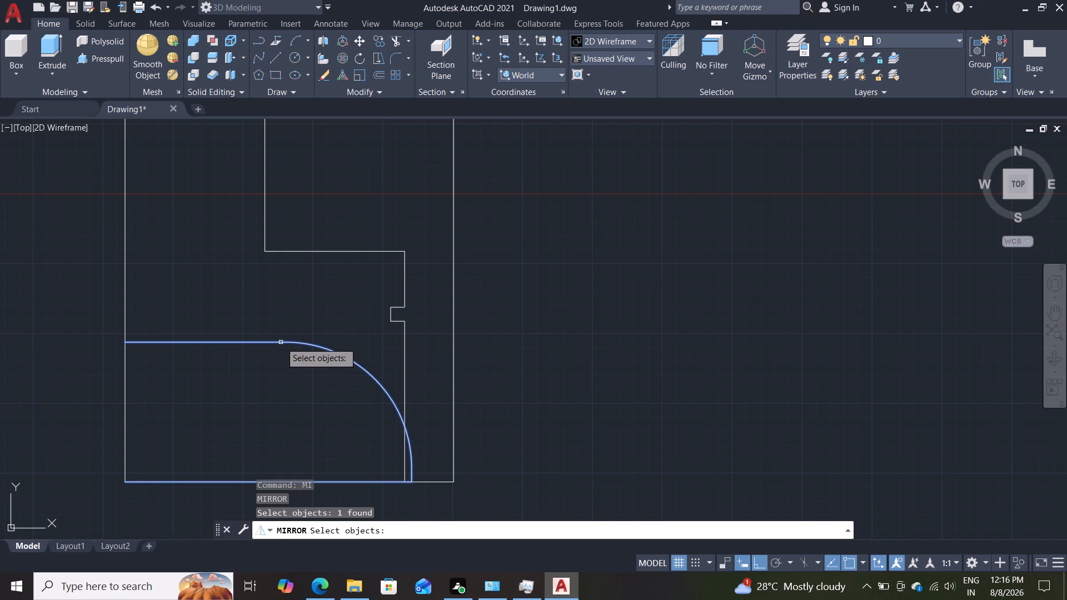
{"action": "key", "text": "Return"}
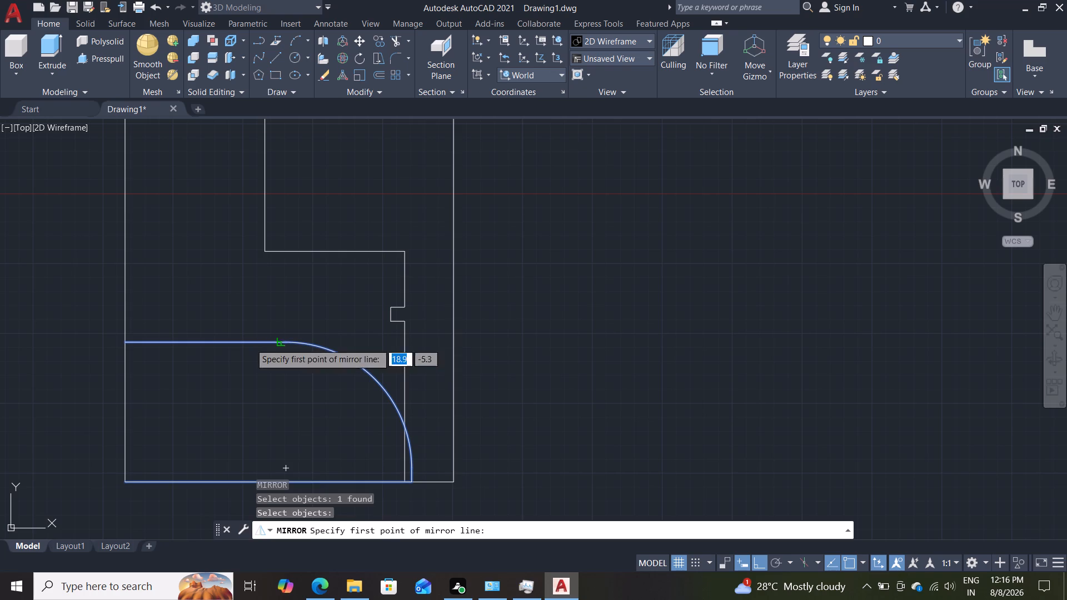
{"action": "left_click", "coordinate": [126, 339]}
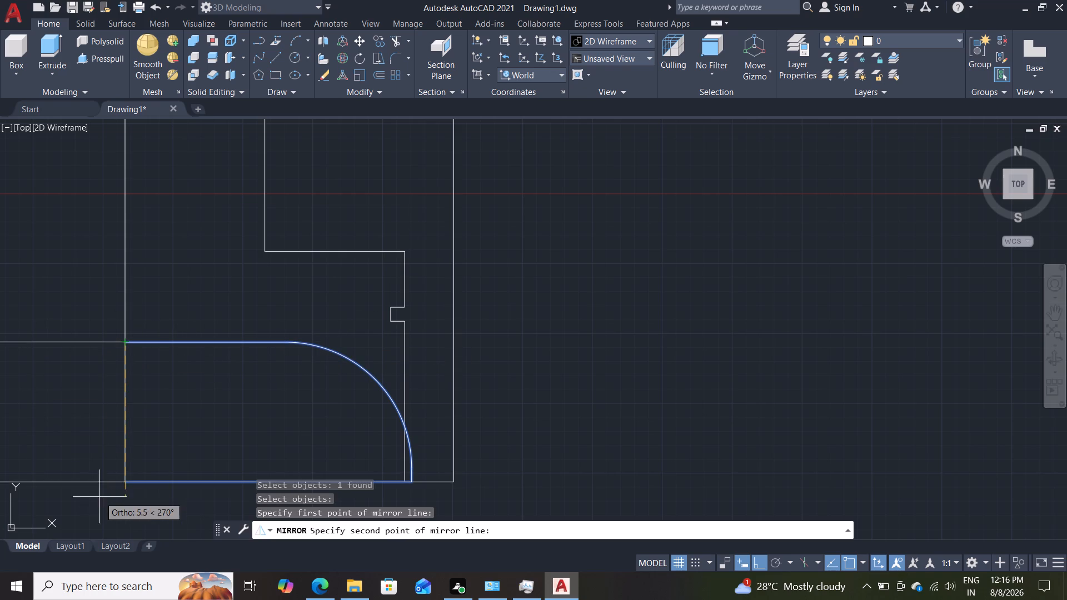
{"action": "left_click", "coordinate": [122, 480]}
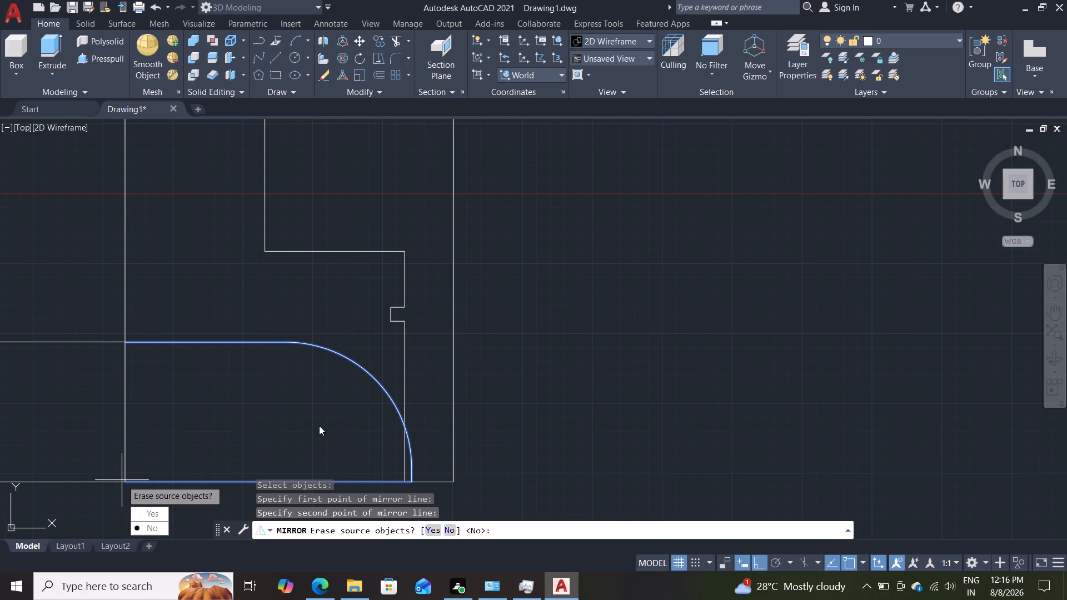
{"action": "scroll", "coordinate": [303, 414], "scroll_direction": "down", "scroll_amount": 1}
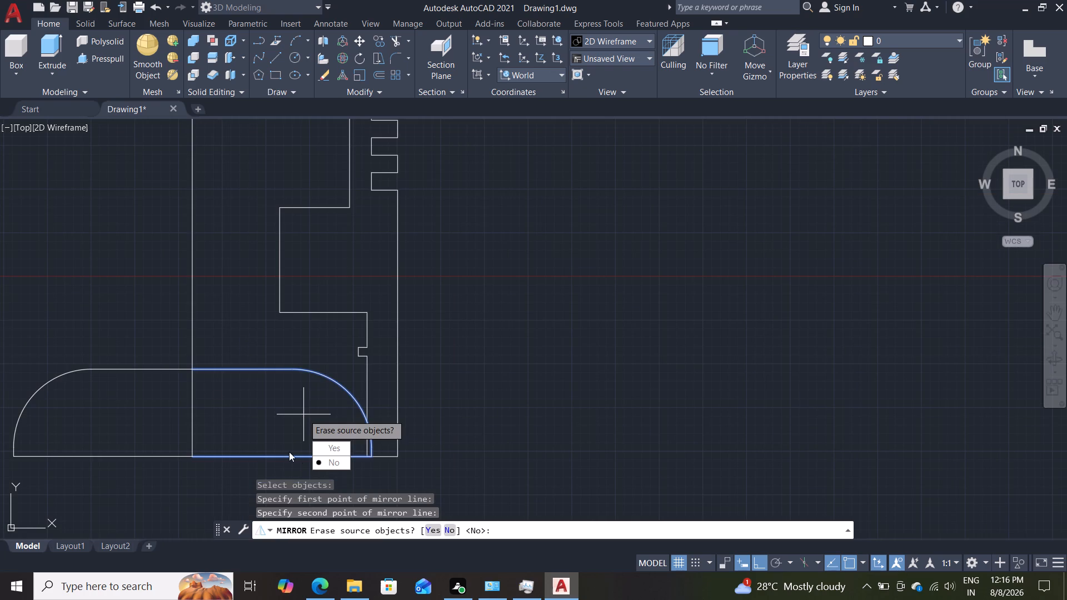
{"action": "left_click_drag", "start_coordinate": [326, 463], "coordinate": [122, 480]}
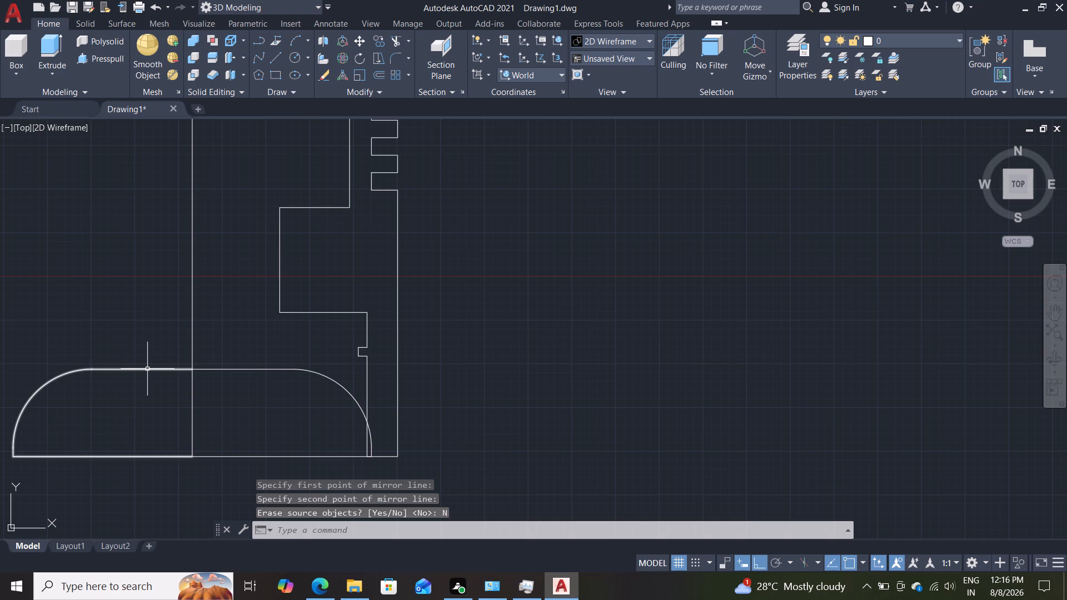
Join the original and mirrored halves of the rounded inner profile into one polyline.
{"action": "left_click", "coordinate": [149, 368]}
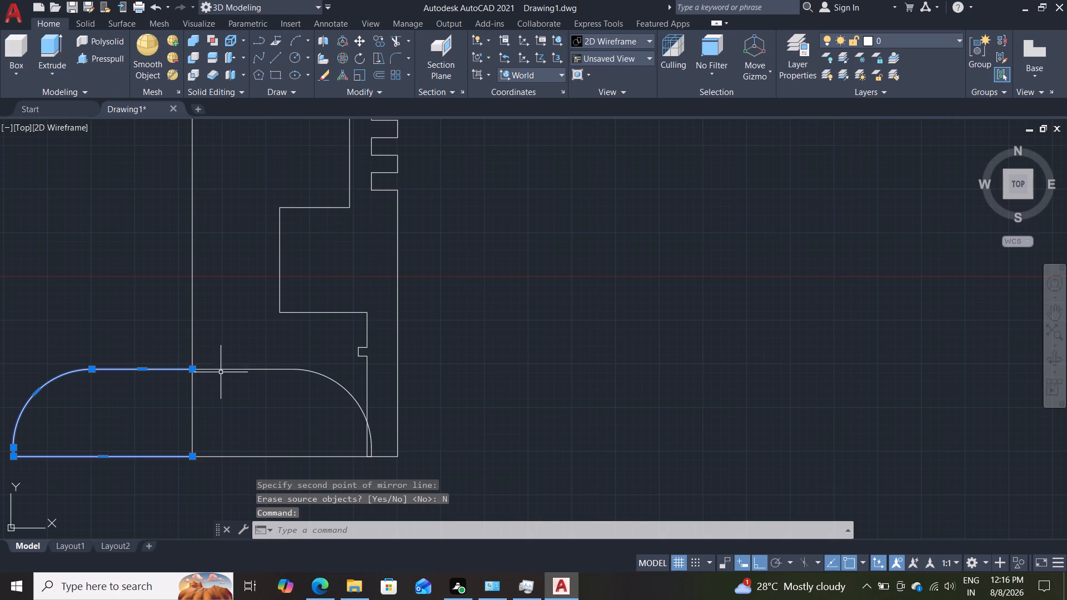
{"action": "left_click", "coordinate": [221, 371]}
{"action": "key", "text": "j"}
{"action": "key", "text": "Return"}
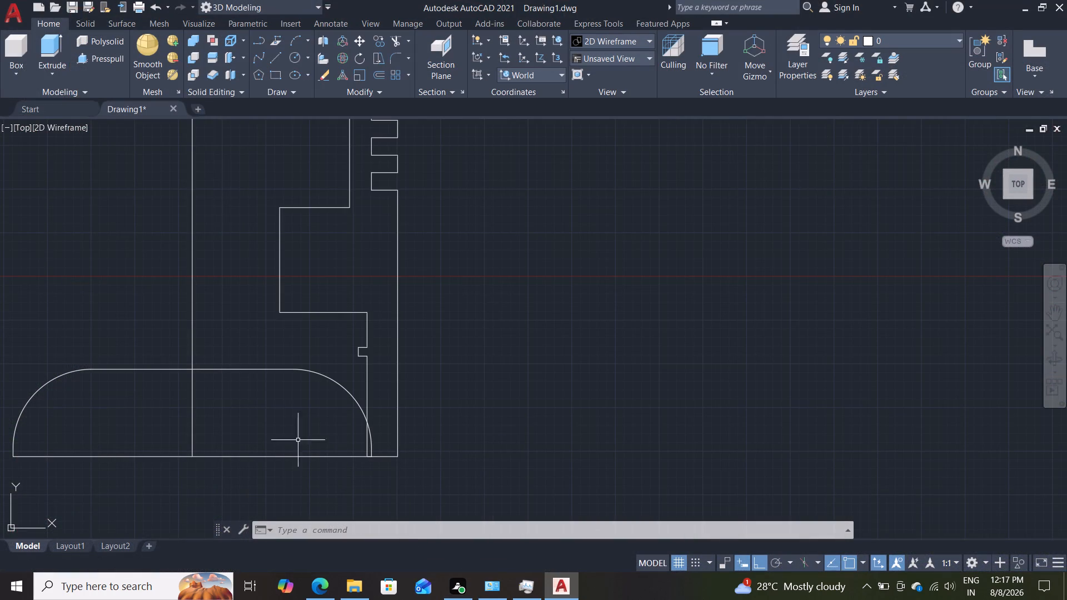
Revolve the notched half-profile a full 360° around the vertical centre line, from its top end to its bottom end, as a solid.
{"action": "left_click", "coordinate": [60, 68]}
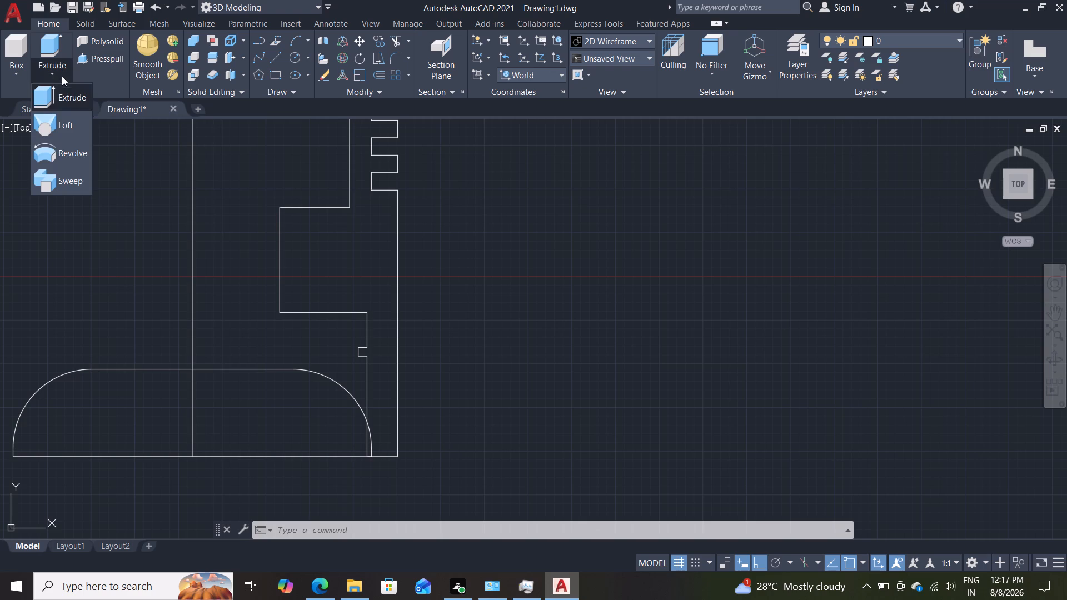
{"action": "left_click", "coordinate": [72, 152]}
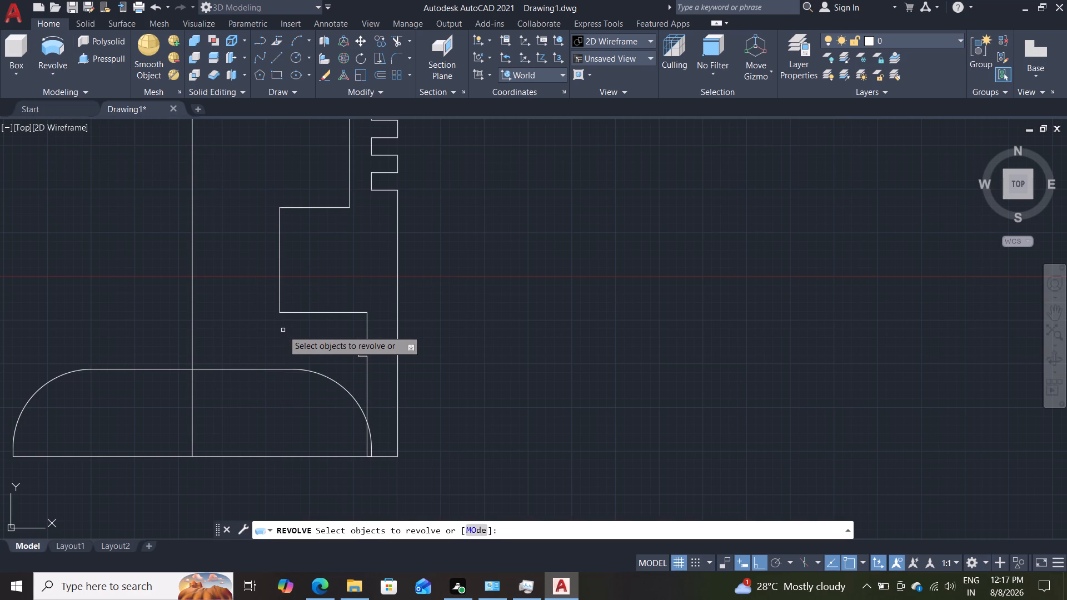
{"action": "scroll", "coordinate": [282, 330], "scroll_direction": "down", "scroll_amount": 1}
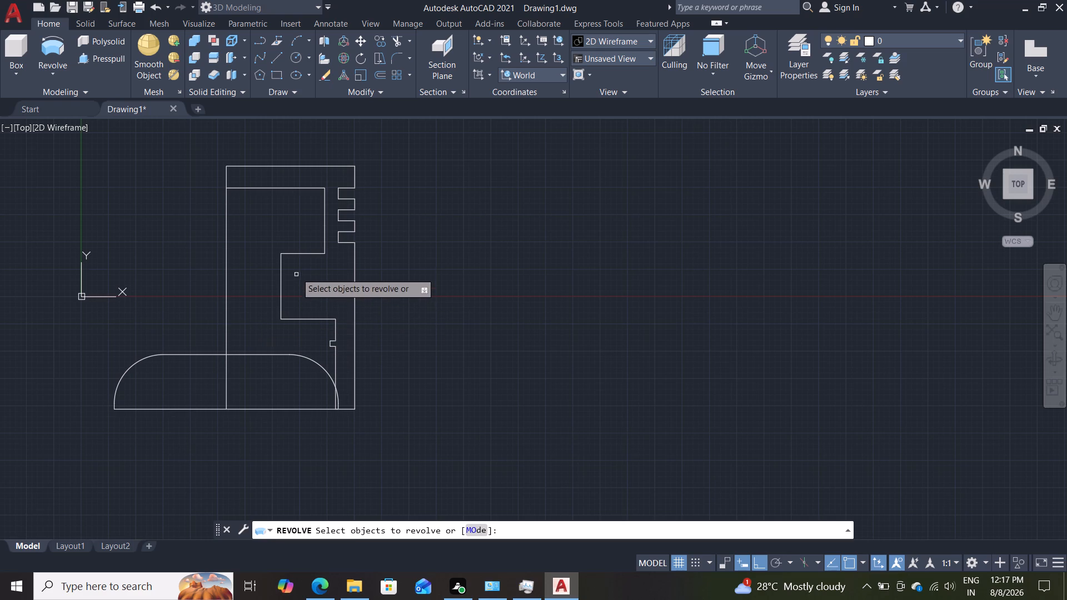
{"action": "double_click", "coordinate": [305, 255]}
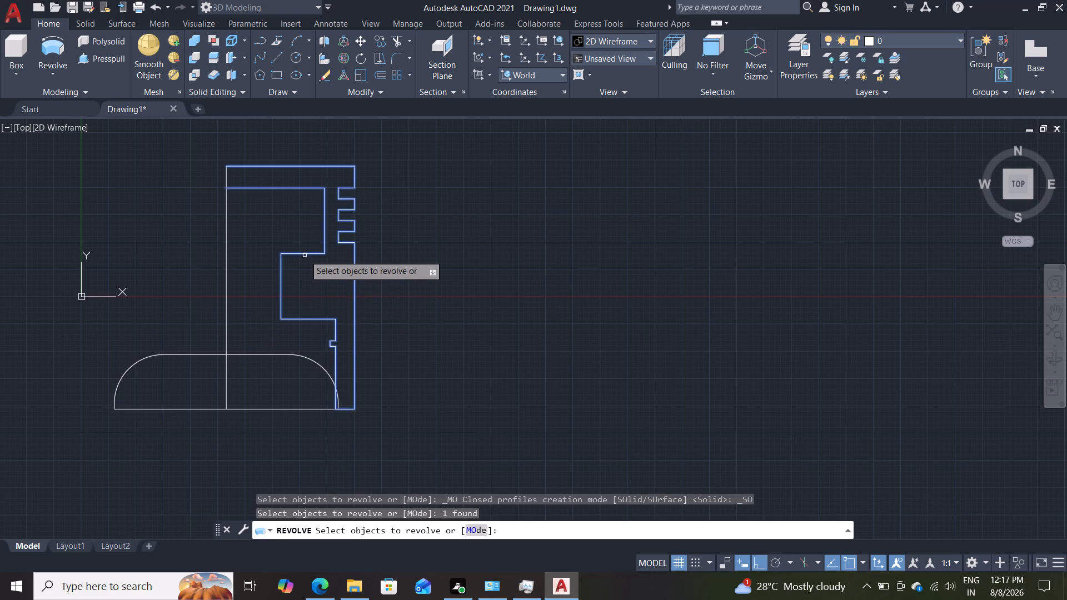
{"action": "key", "text": "backslash"}
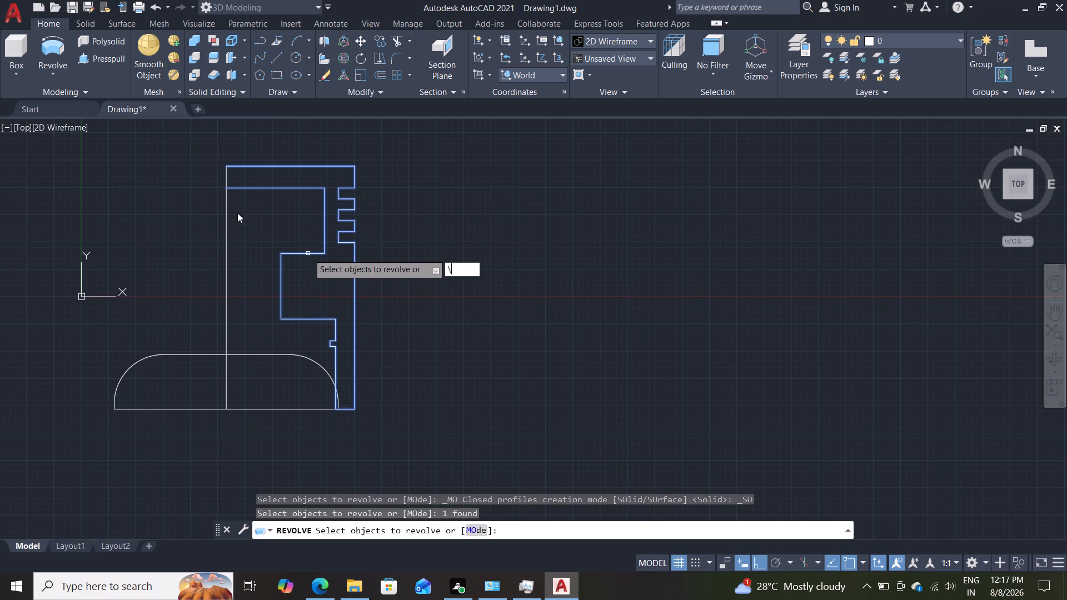
{"action": "key", "text": "Delete"}
{"action": "key", "text": "Return"}
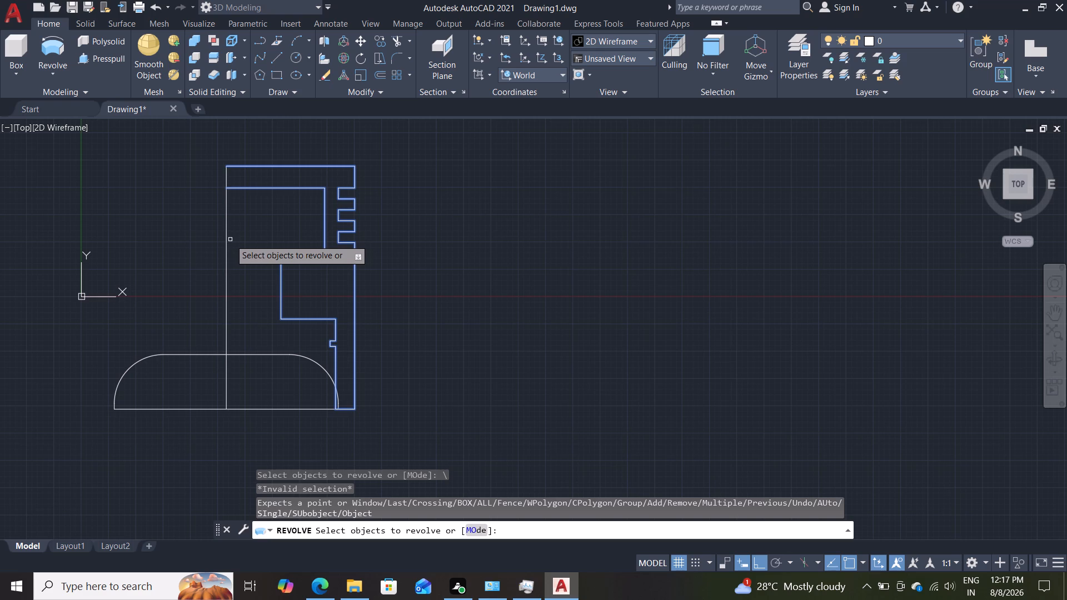
{"action": "key", "text": "Return"}
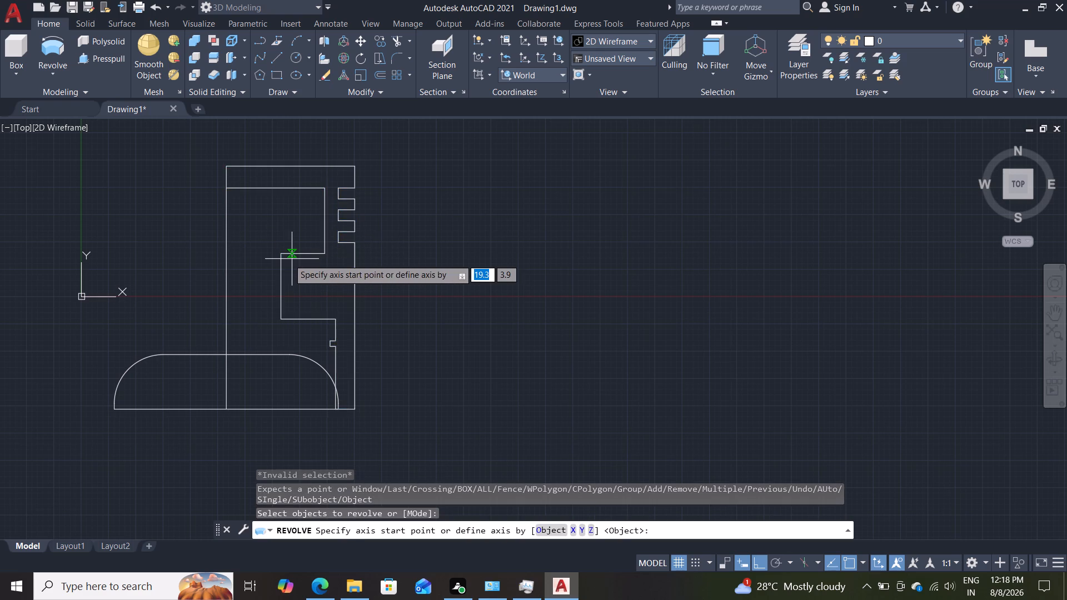
{"action": "left_click", "coordinate": [225, 165]}
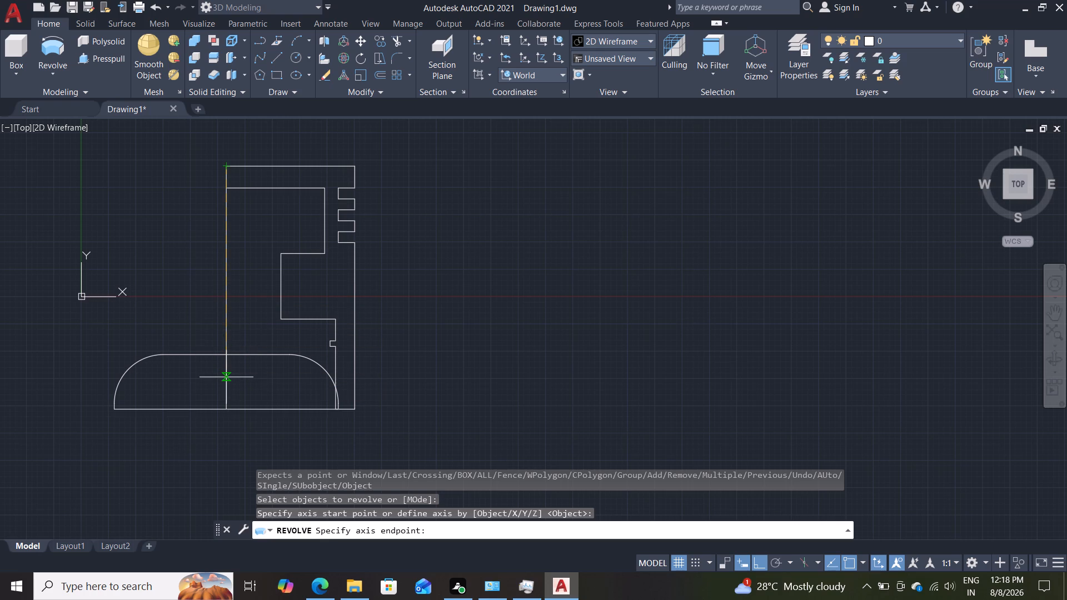
{"action": "left_click", "coordinate": [227, 409]}
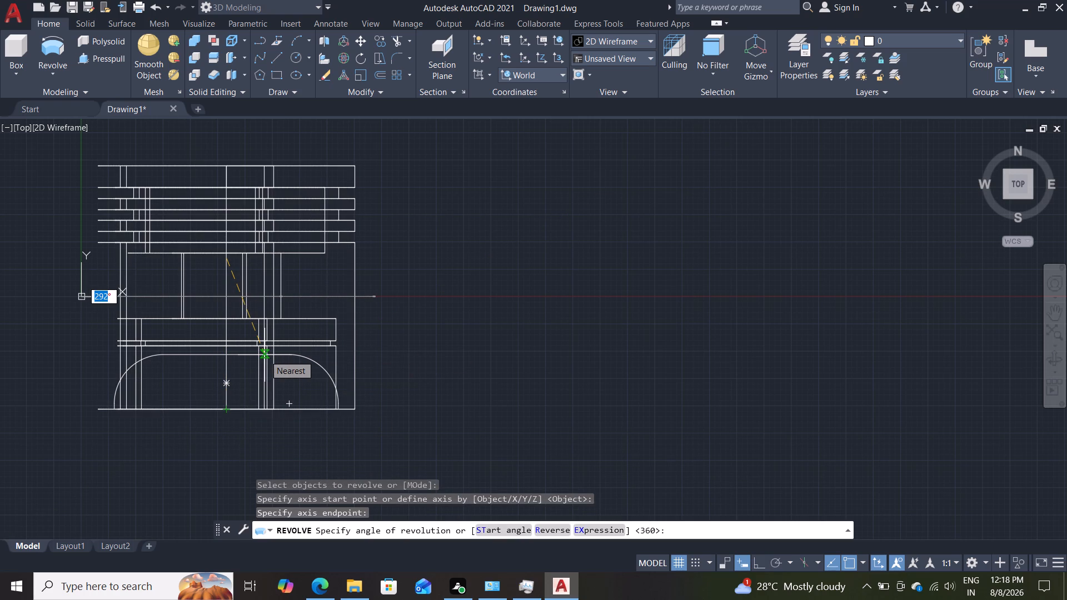
{"action": "key", "text": "Return"}
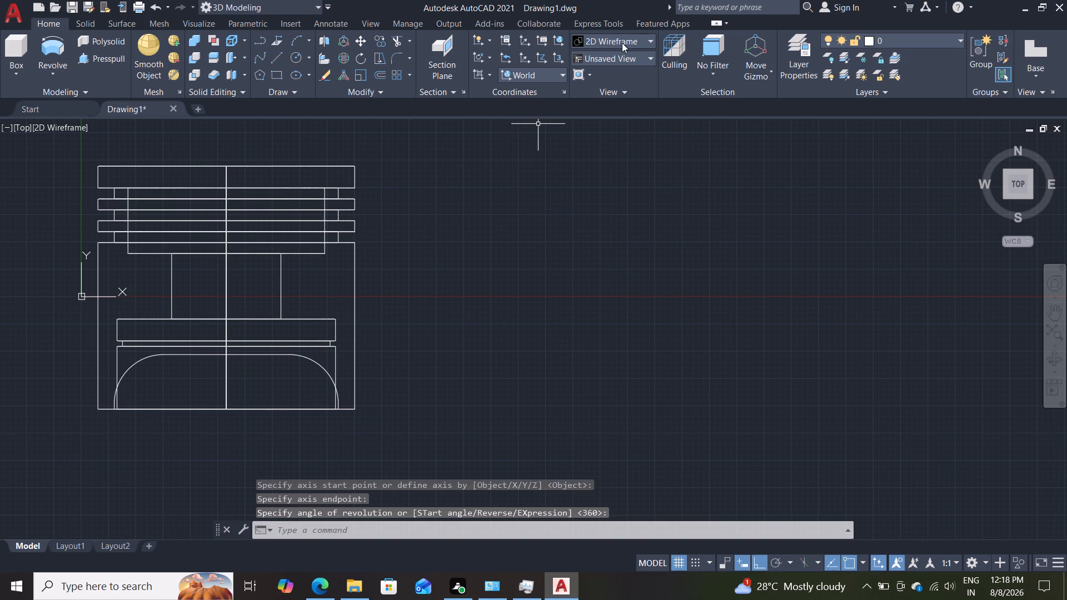
Inspect the revolved solid in the SW Isometric view with the Shades of Gray visual style.
{"action": "left_click", "coordinate": [613, 57]}
{"action": "left_click", "coordinate": [592, 159]}
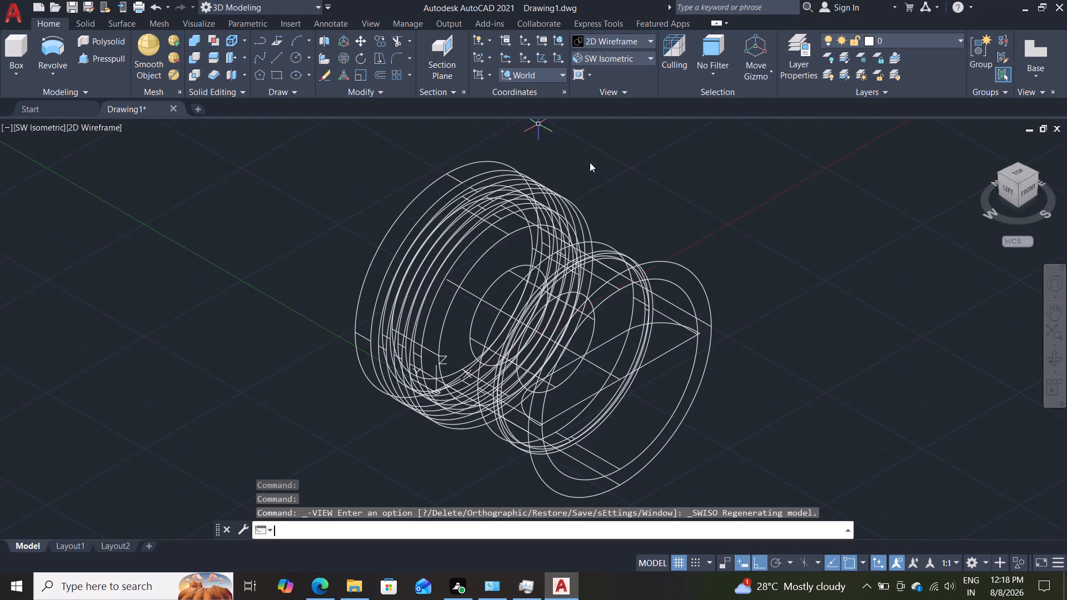
{"action": "left_click", "coordinate": [622, 38]}
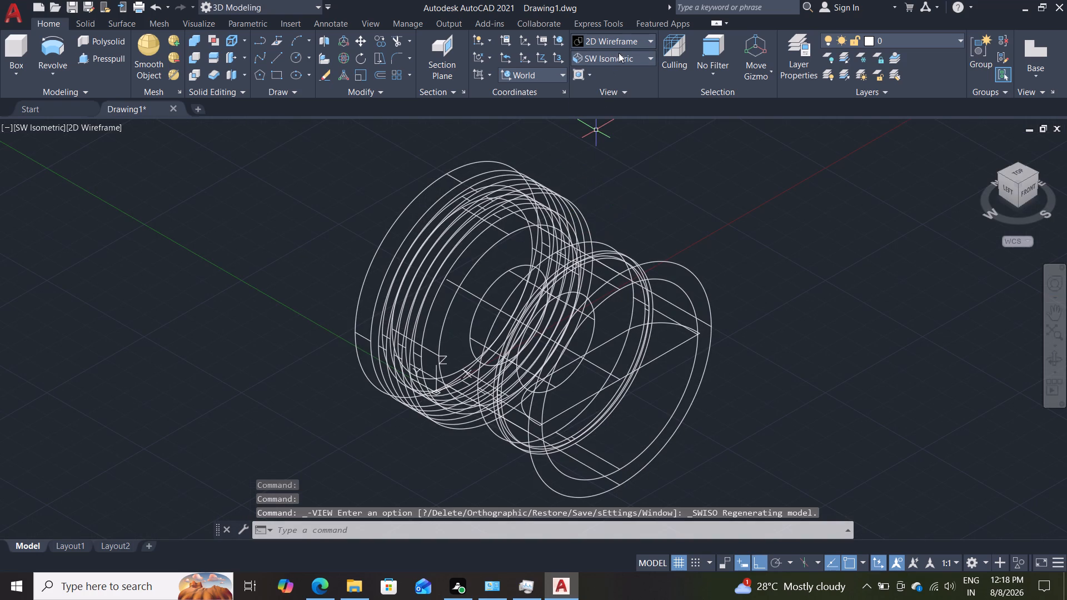
{"action": "left_click", "coordinate": [622, 48]}
{"action": "left_click", "coordinate": [628, 43]}
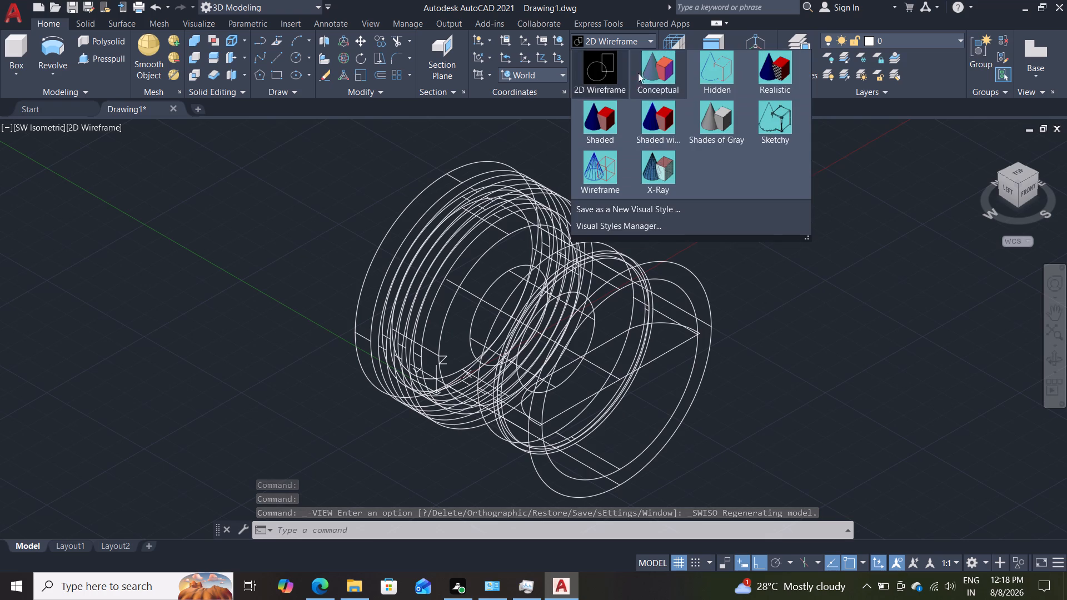
{"action": "left_click", "coordinate": [709, 126]}
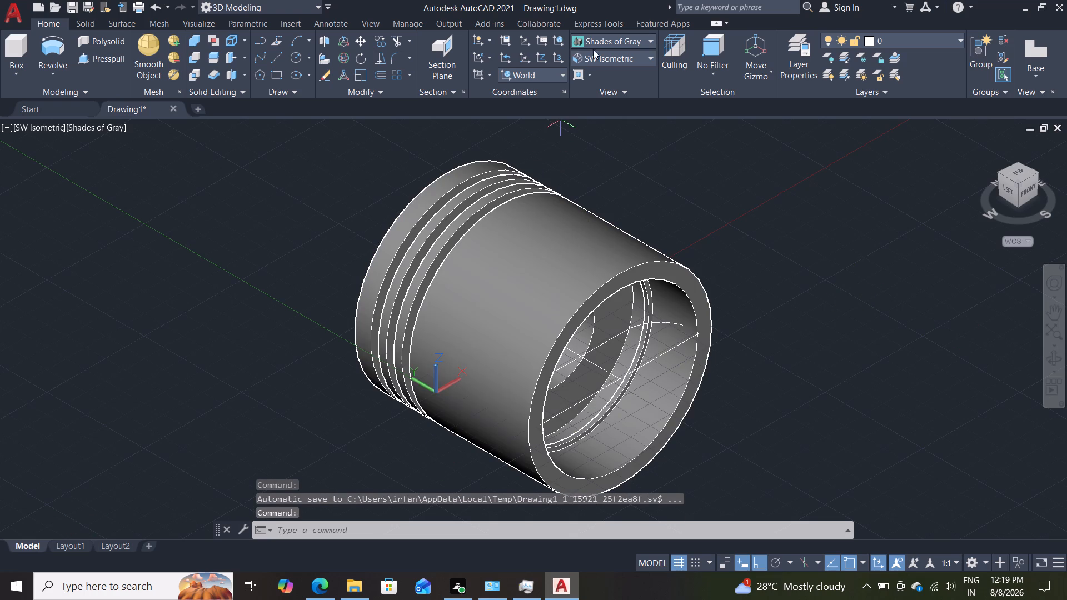
Return the model to the Top view with the 2D Wireframe visual style, showing the whole part.
{"action": "left_click", "coordinate": [608, 57]}
{"action": "double_click", "coordinate": [603, 72]}
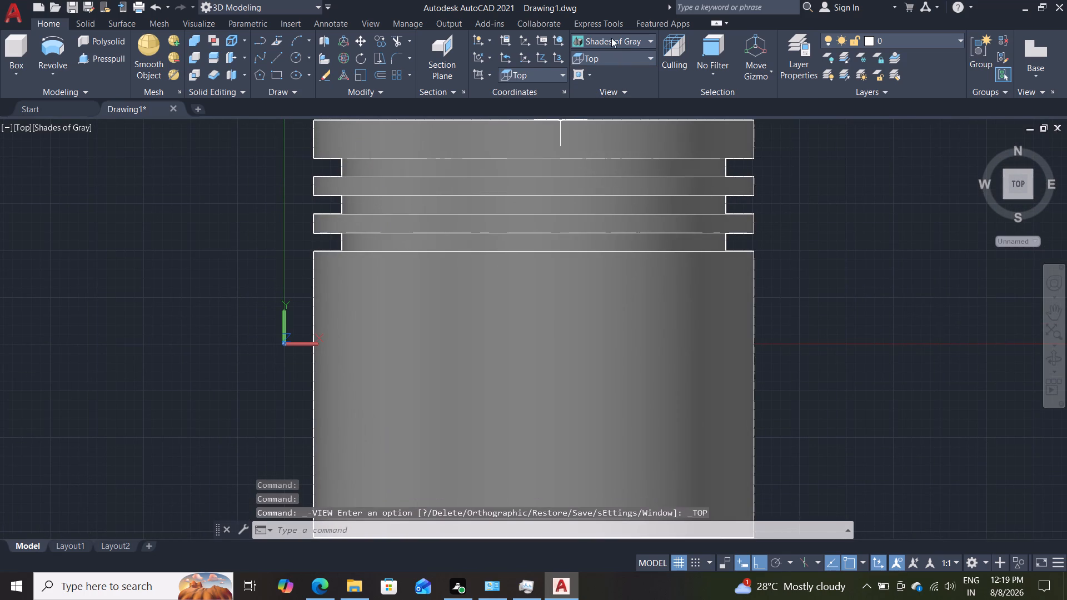
{"action": "left_click", "coordinate": [611, 38]}
{"action": "left_click", "coordinate": [599, 62]}
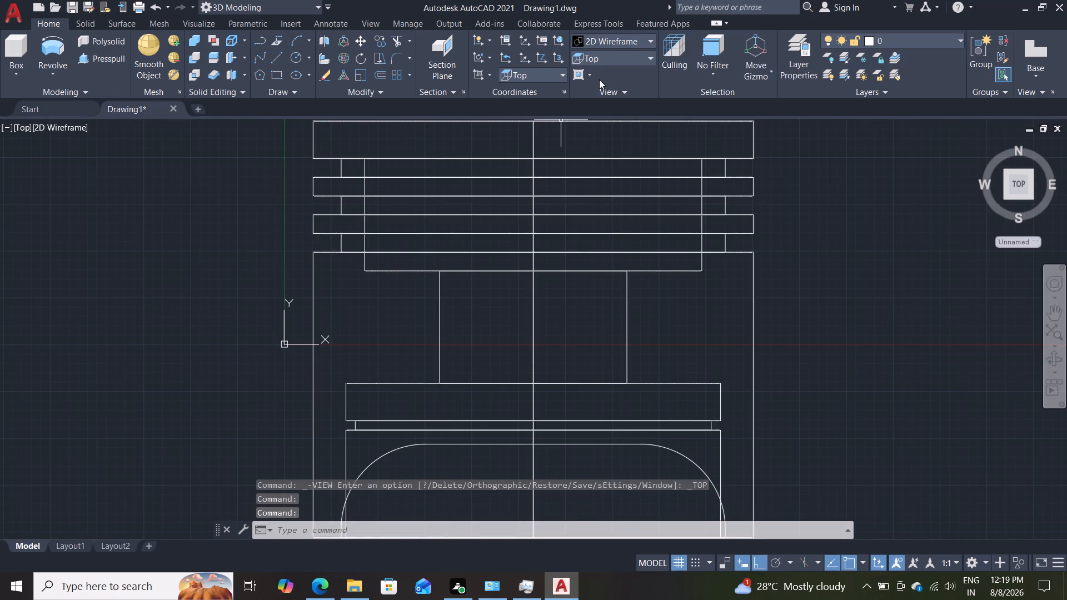
{"action": "scroll", "coordinate": [707, 231], "scroll_direction": "down", "scroll_amount": 2}
{"action": "middle_click_drag", "start_coordinate": [789, 274], "coordinate": [626, 305]}
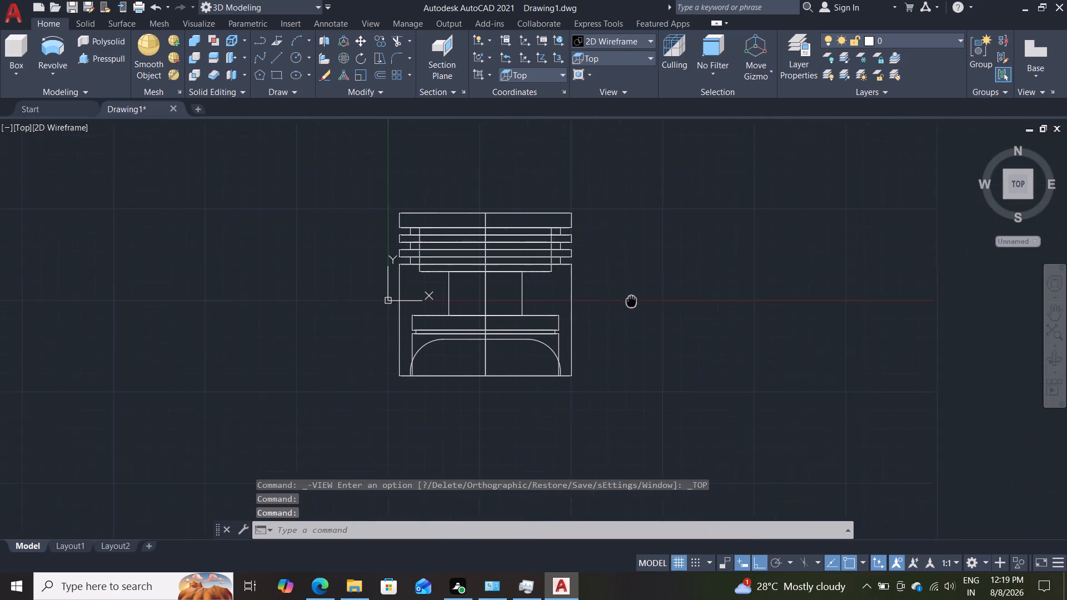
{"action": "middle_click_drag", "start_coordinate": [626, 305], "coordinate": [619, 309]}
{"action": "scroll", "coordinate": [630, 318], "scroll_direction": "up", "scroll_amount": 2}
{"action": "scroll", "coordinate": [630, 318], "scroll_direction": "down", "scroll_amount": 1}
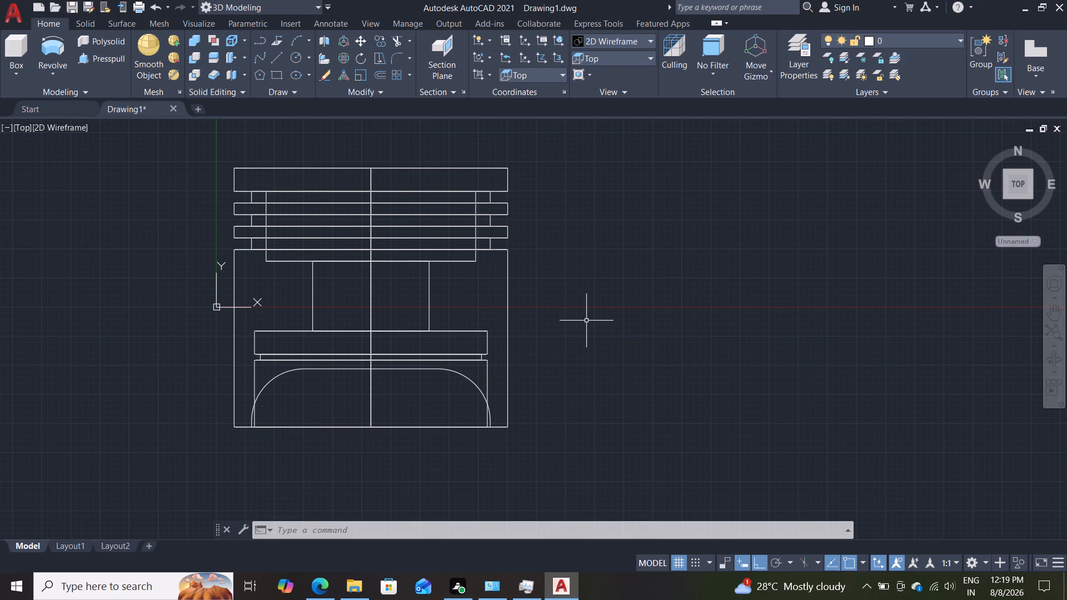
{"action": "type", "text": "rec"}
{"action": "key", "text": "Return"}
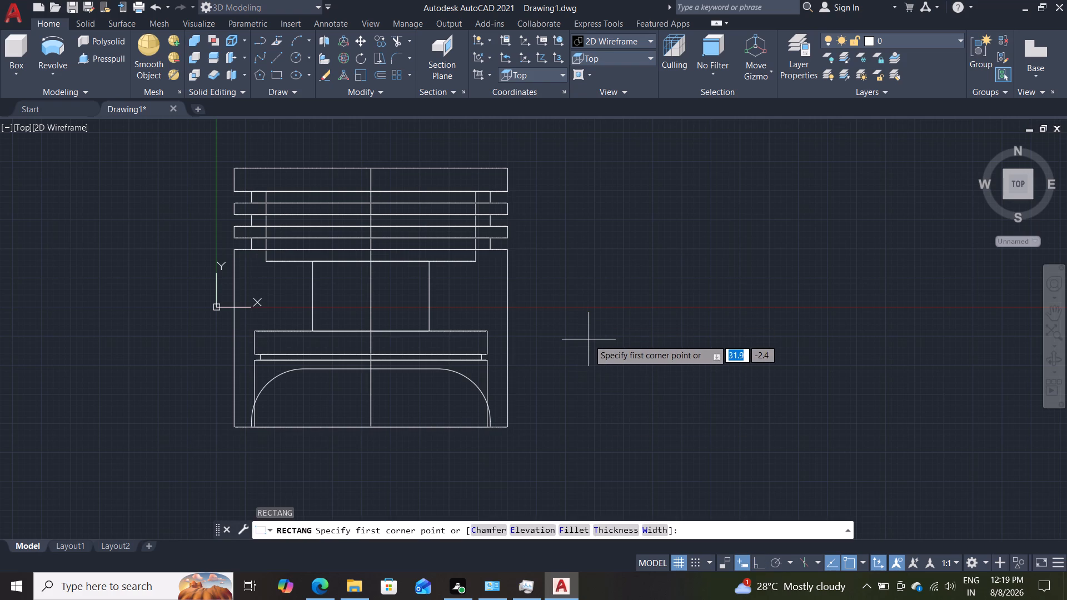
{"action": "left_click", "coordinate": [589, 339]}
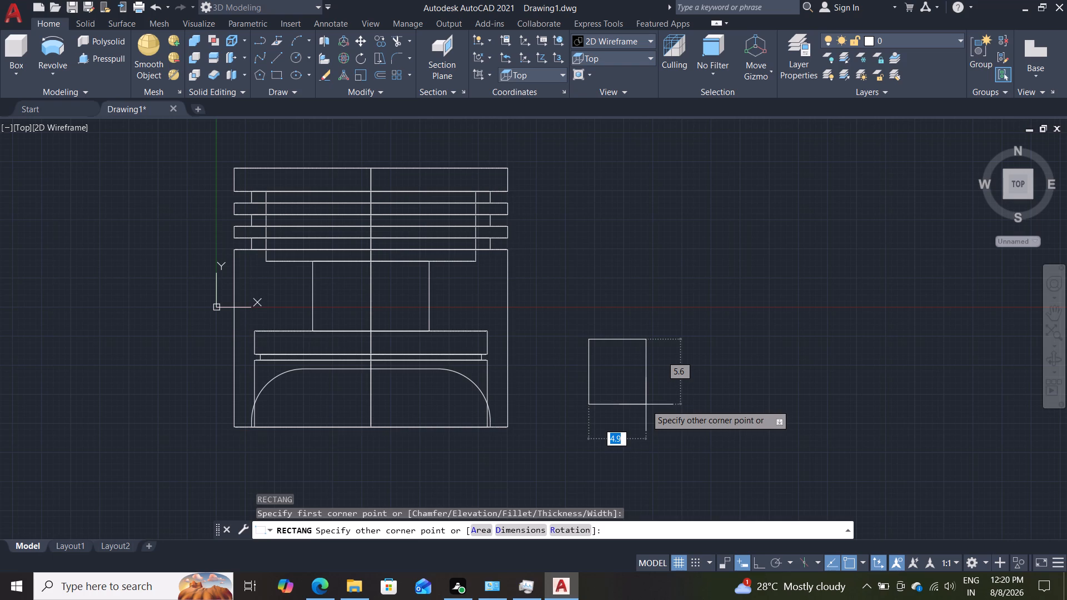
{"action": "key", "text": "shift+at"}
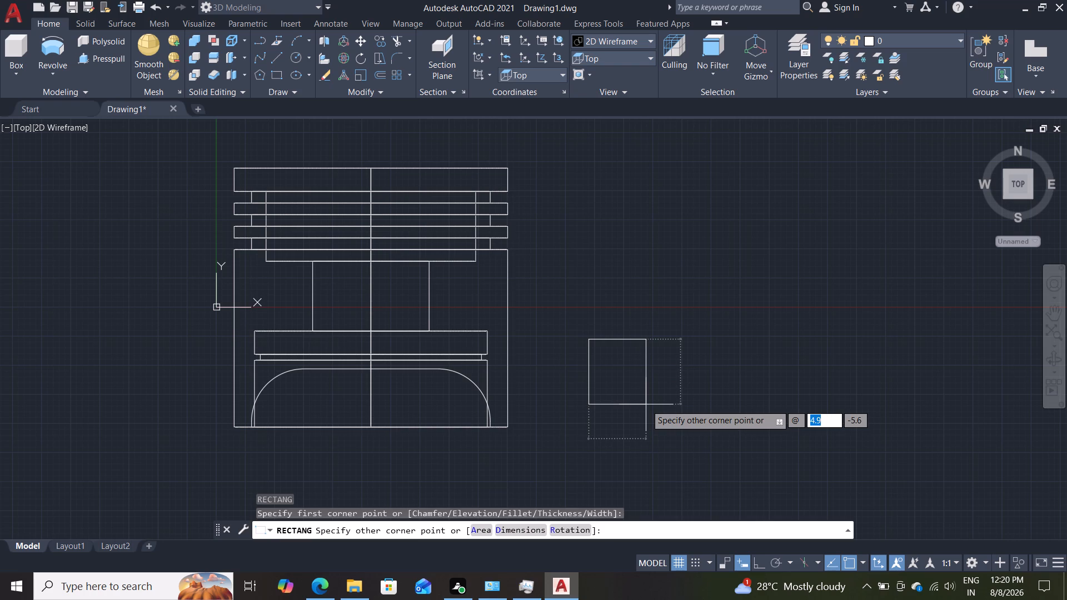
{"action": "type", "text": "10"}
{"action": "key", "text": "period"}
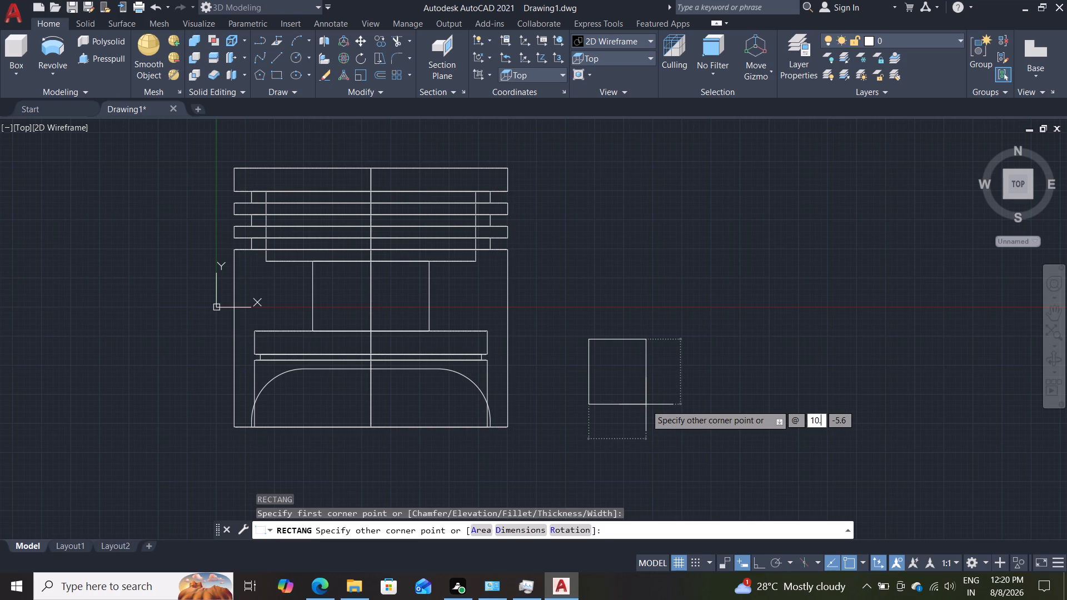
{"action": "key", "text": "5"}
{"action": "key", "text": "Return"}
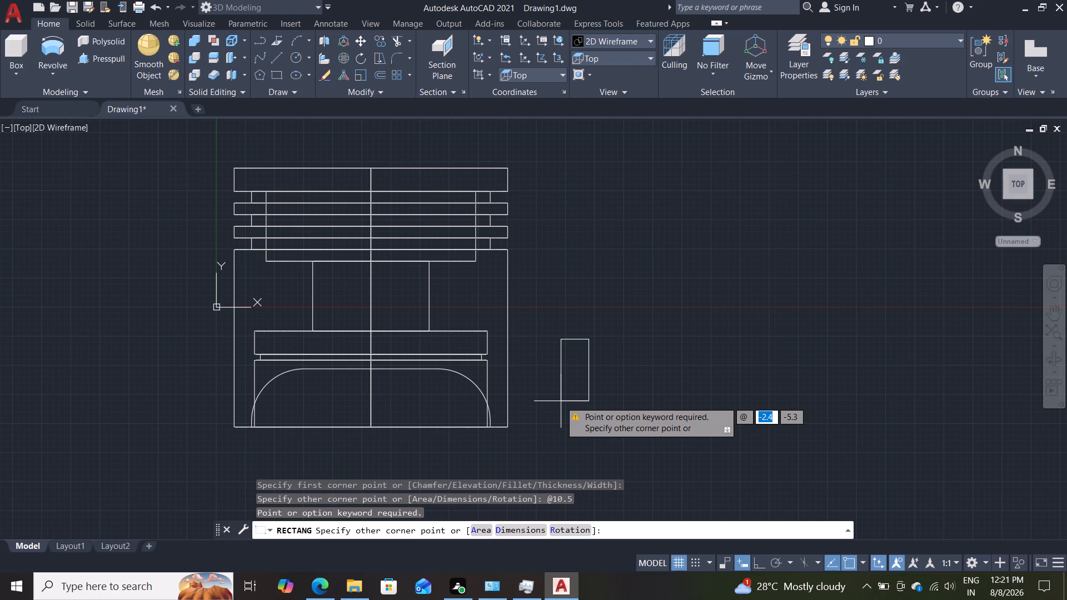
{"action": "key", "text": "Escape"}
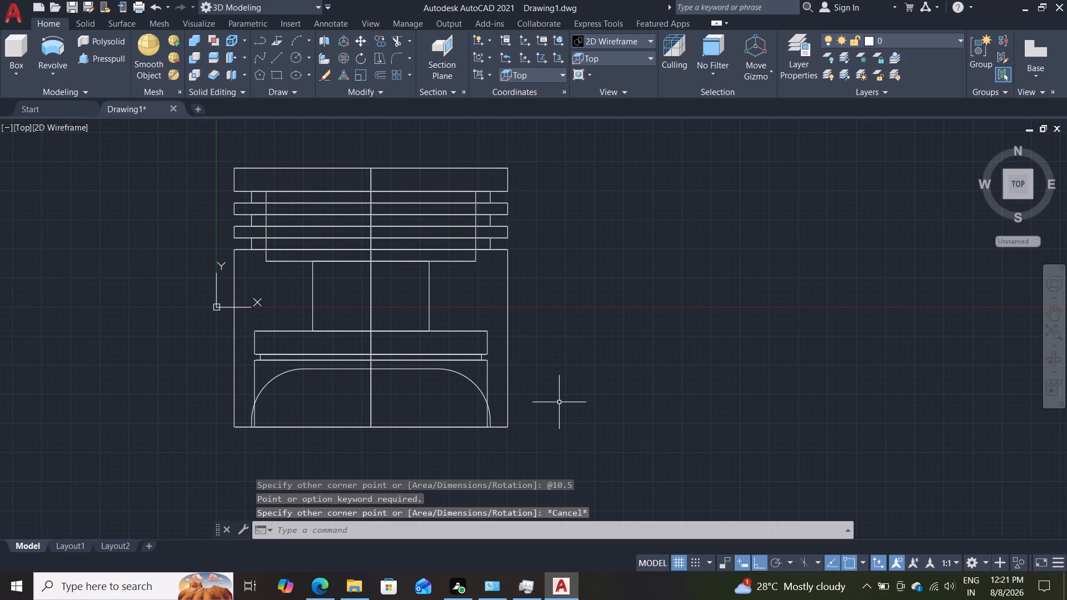
Draw a rectangle 10.5 units wide and 7 units high in the empty space beside the part.
{"action": "type", "text": "rec"}
{"action": "key", "text": "Return"}
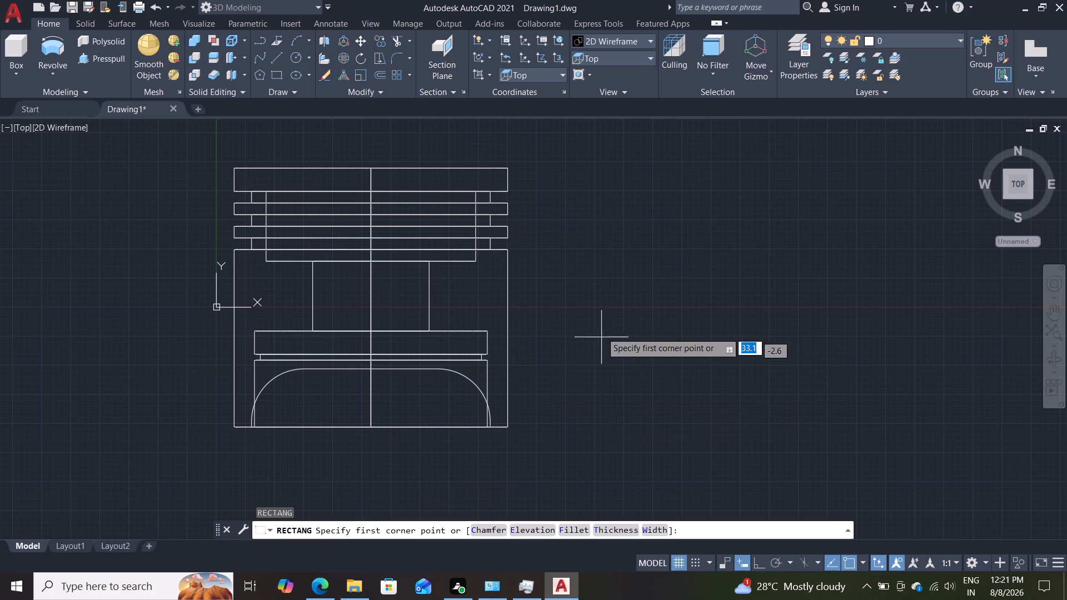
{"action": "left_click", "coordinate": [599, 305]}
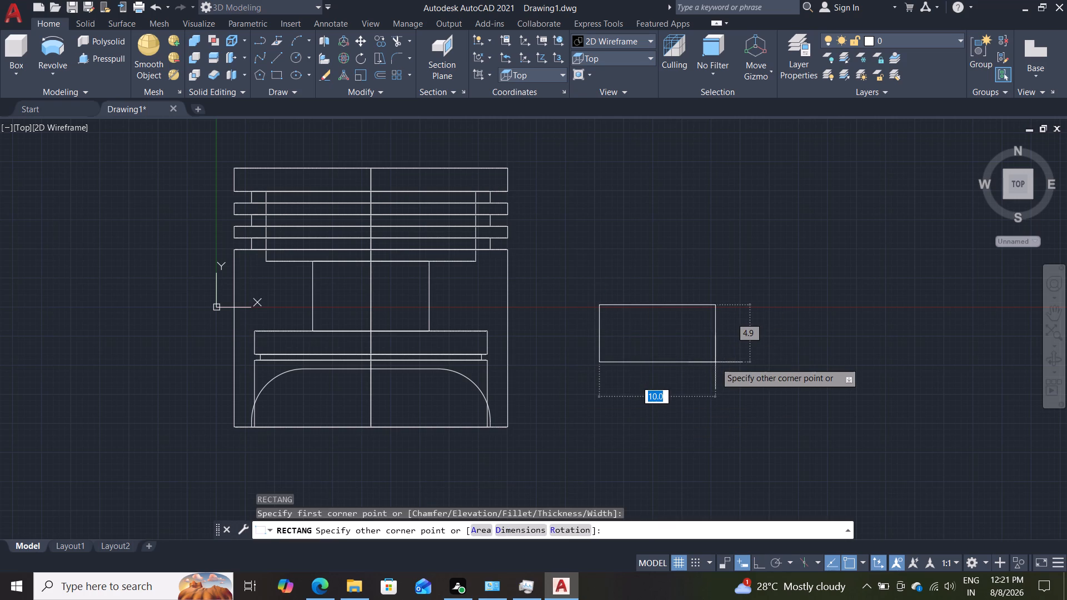
{"action": "key", "text": "shift+at"}
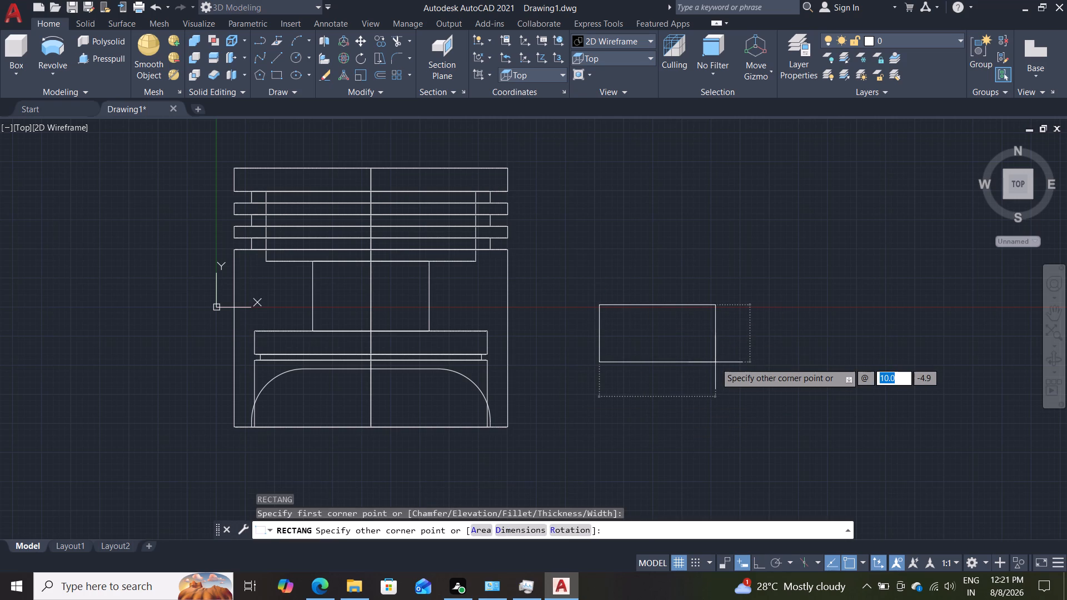
{"action": "type", "text": "10.5"}
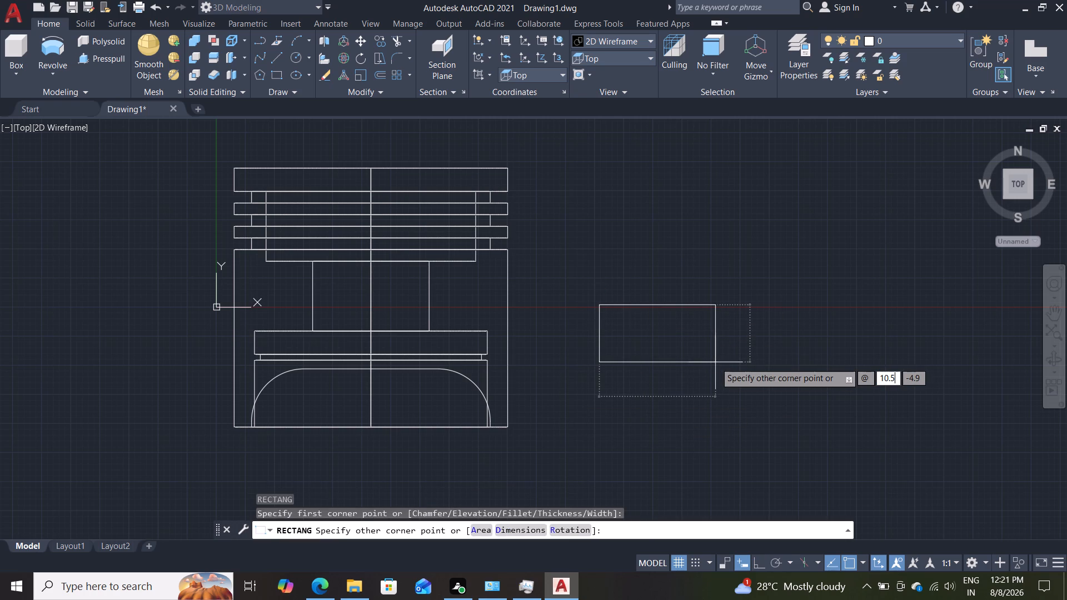
{"action": "key", "text": "Tab"}
{"action": "key", "text": "7"}
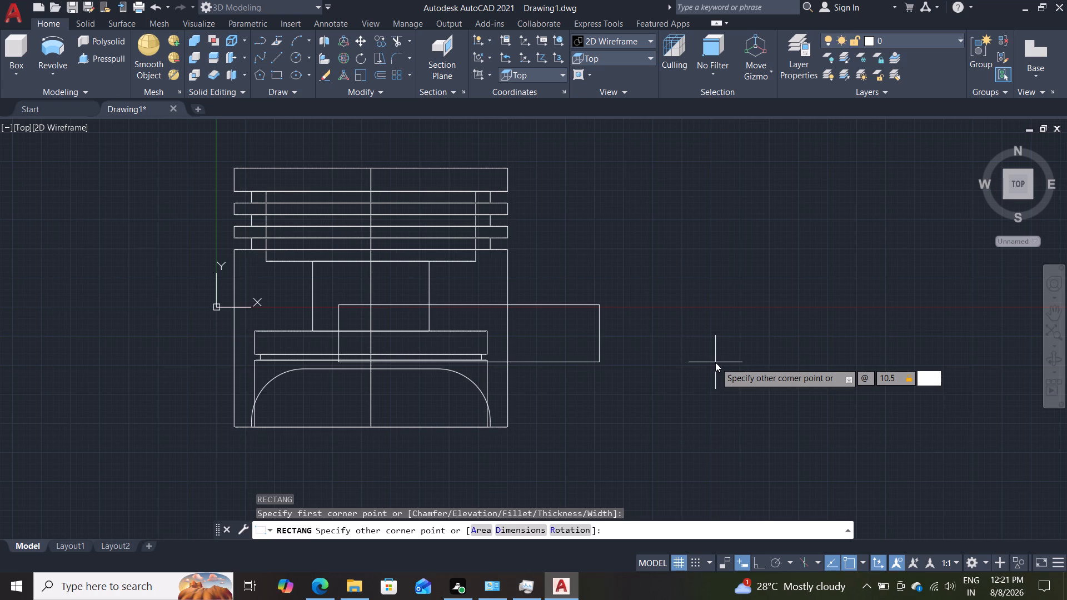
{"action": "key", "text": "Return"}
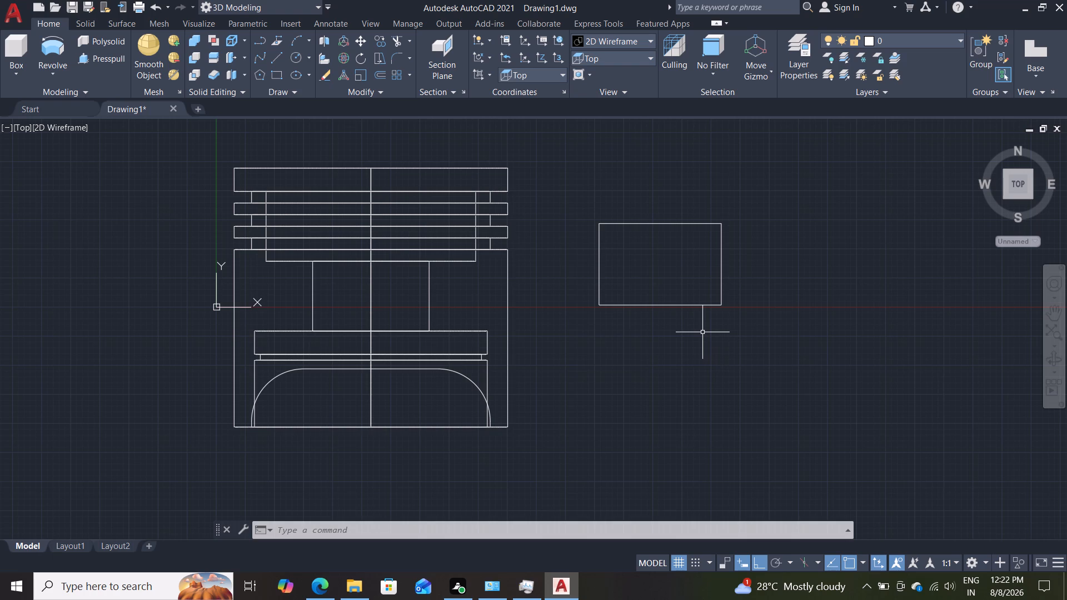
Move the rectangle by its top-edge midpoint onto the vertical centre line, just below the top of the narrow neck, with Ortho off.
{"action": "key", "text": "m"}
{"action": "key", "text": "Return"}
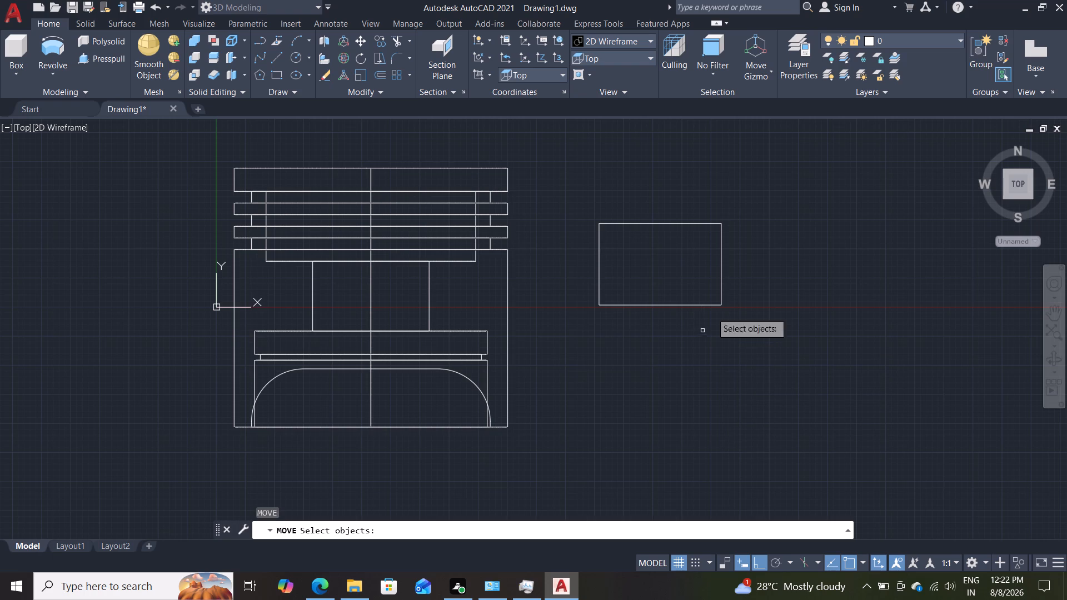
{"action": "left_click", "coordinate": [721, 252]}
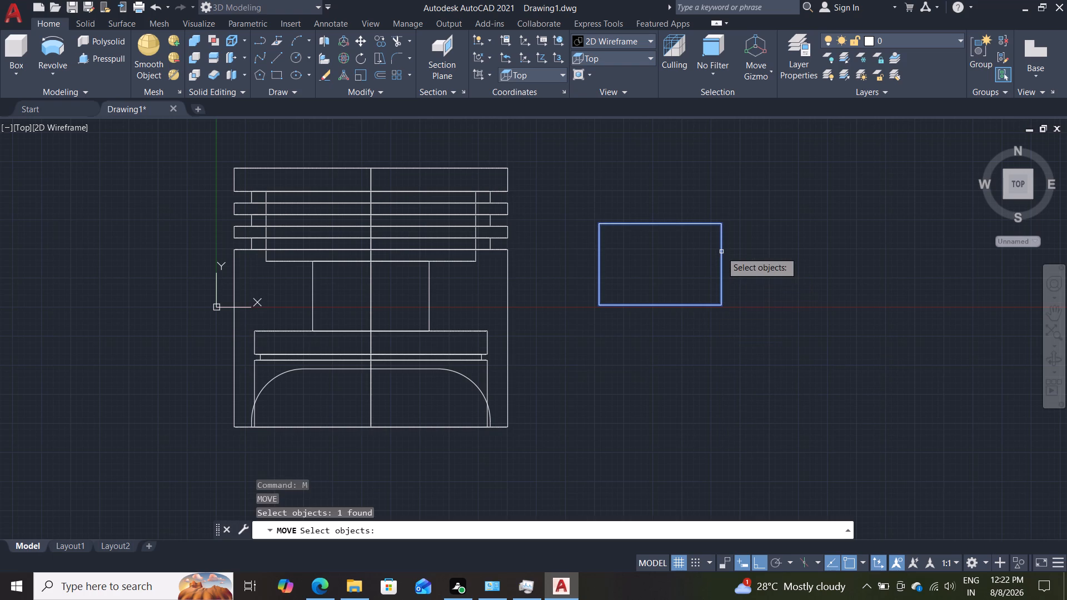
{"action": "key", "text": "Return"}
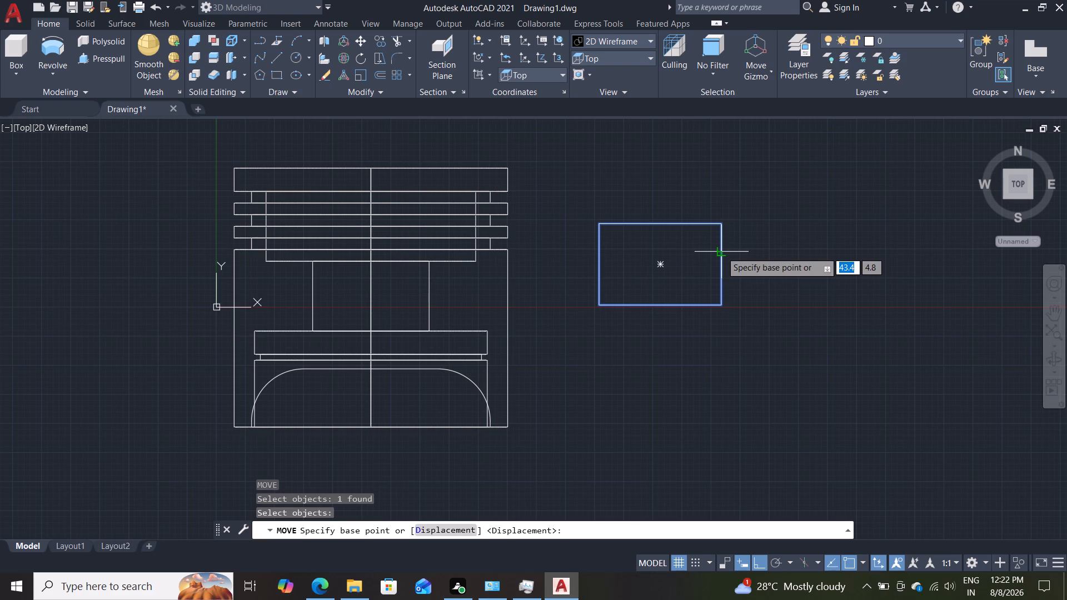
{"action": "left_click", "coordinate": [664, 222]}
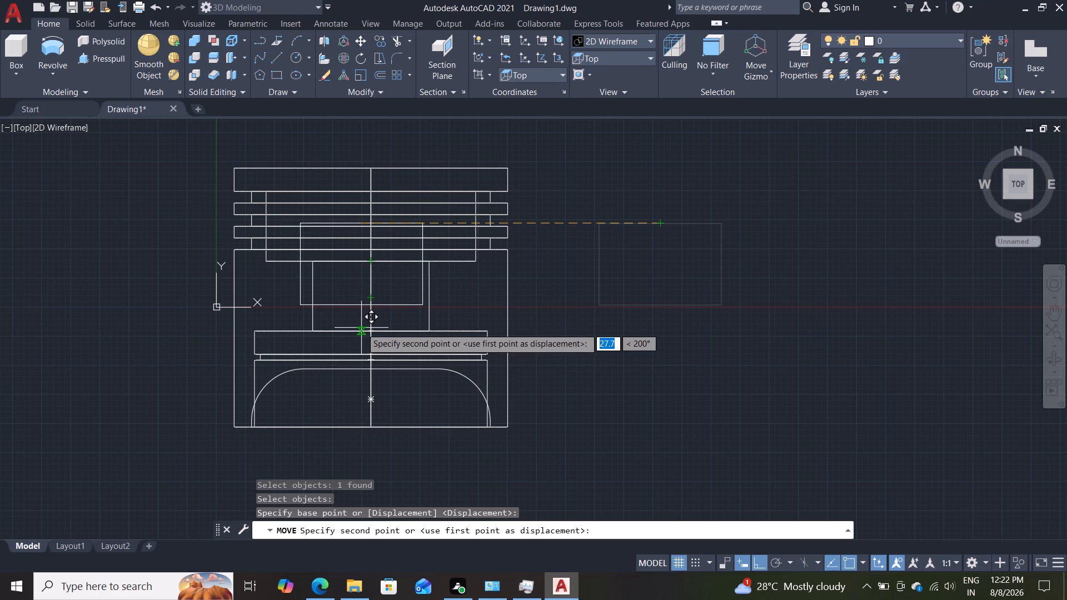
{"action": "key", "text": "F8"}
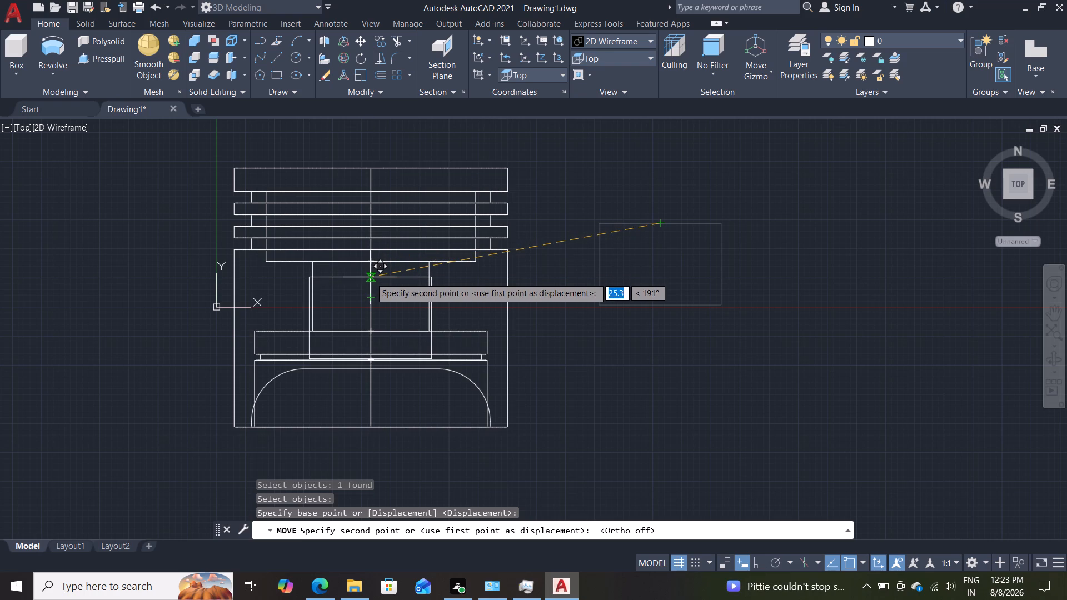
{"action": "left_click", "coordinate": [370, 277]}
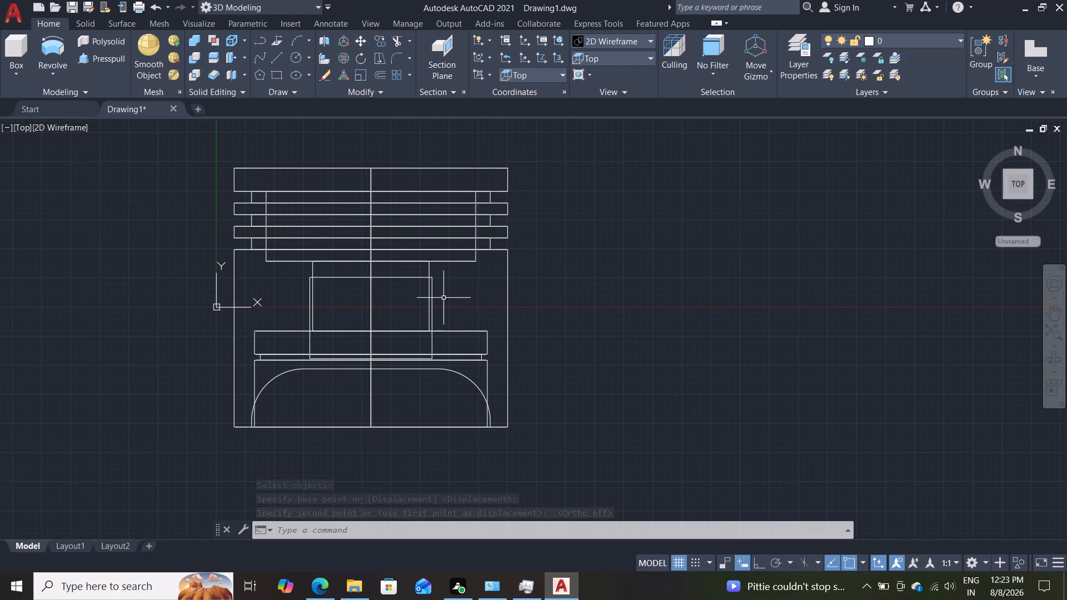
Examine the revolved solid's hollow open end from an orbited 3D view in the Realistic visual style.
{"action": "scroll", "coordinate": [443, 298], "scroll_direction": "up", "scroll_amount": 1}
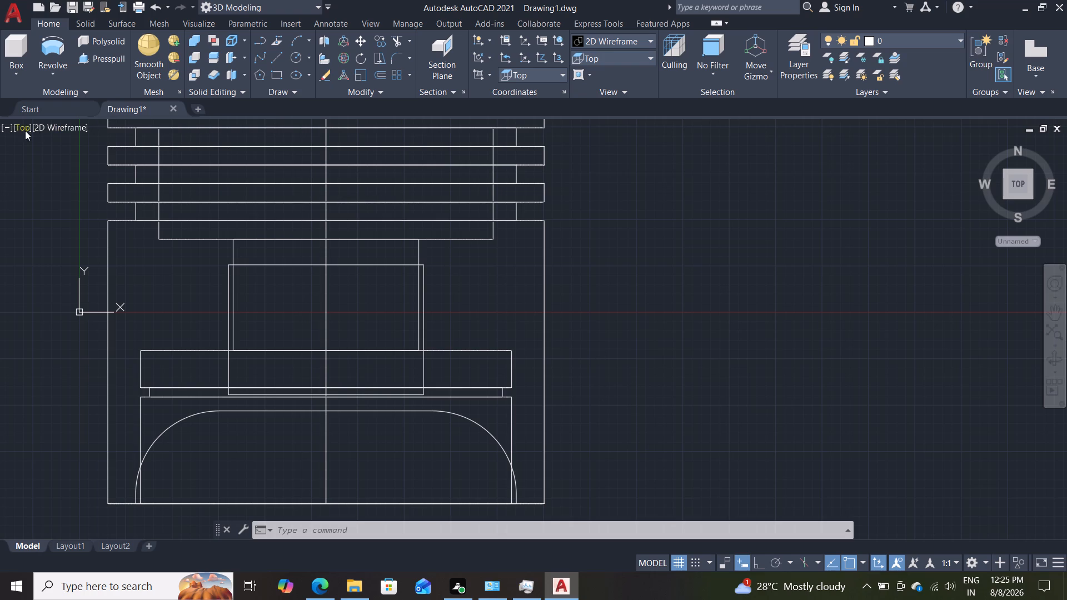
{"action": "left_click", "coordinate": [66, 126]}
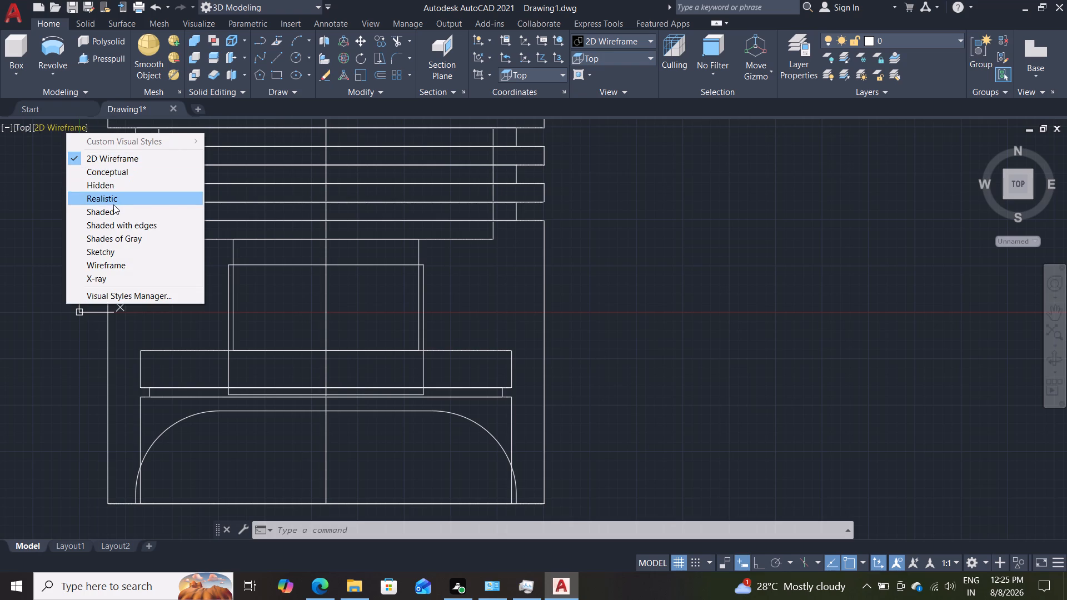
{"action": "double_click", "coordinate": [113, 206]}
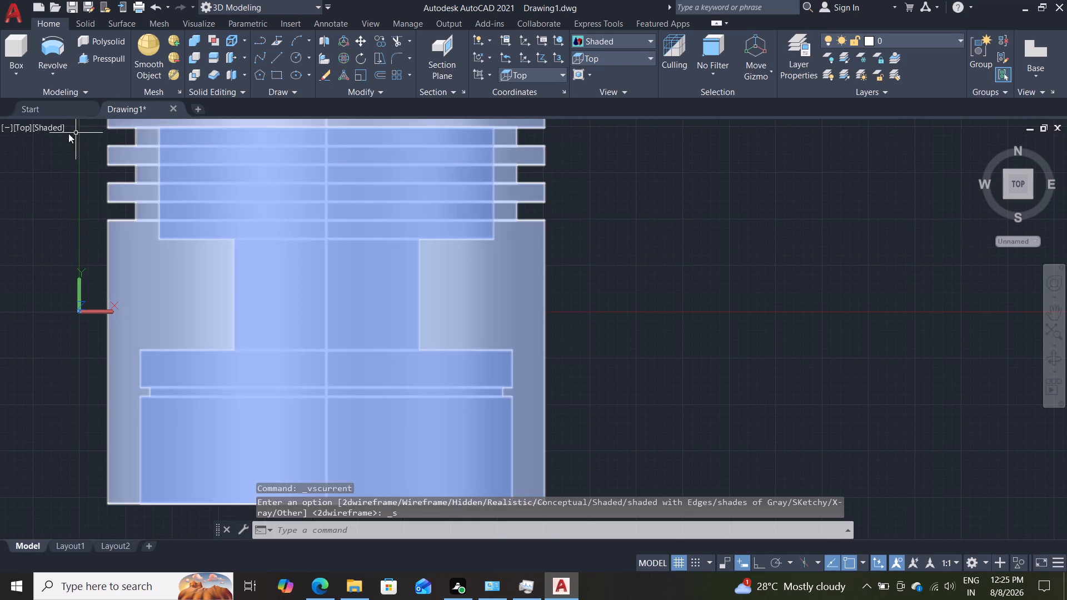
{"action": "double_click", "coordinate": [52, 132]}
{"action": "left_click", "coordinate": [50, 131]}
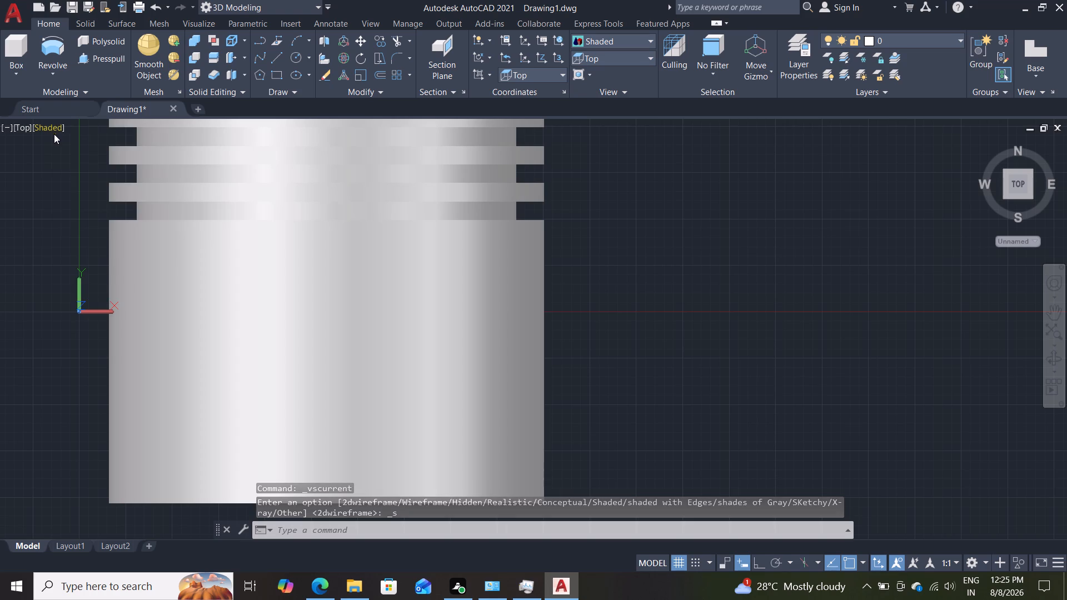
{"action": "left_click", "coordinate": [87, 202]}
{"action": "middle_click_drag", "start_coordinate": [685, 357], "coordinate": [746, 218], "text": "shift"}
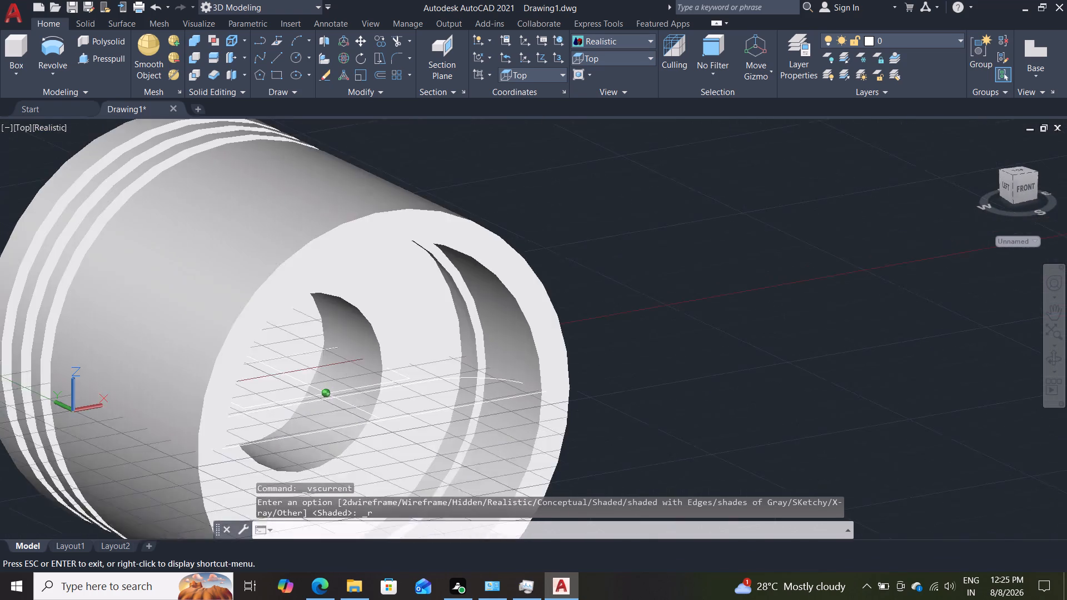
{"action": "middle_click_drag", "start_coordinate": [746, 218], "coordinate": [730, 228], "text": "shift"}
{"action": "middle_click_drag", "start_coordinate": [664, 347], "coordinate": [737, 226]}
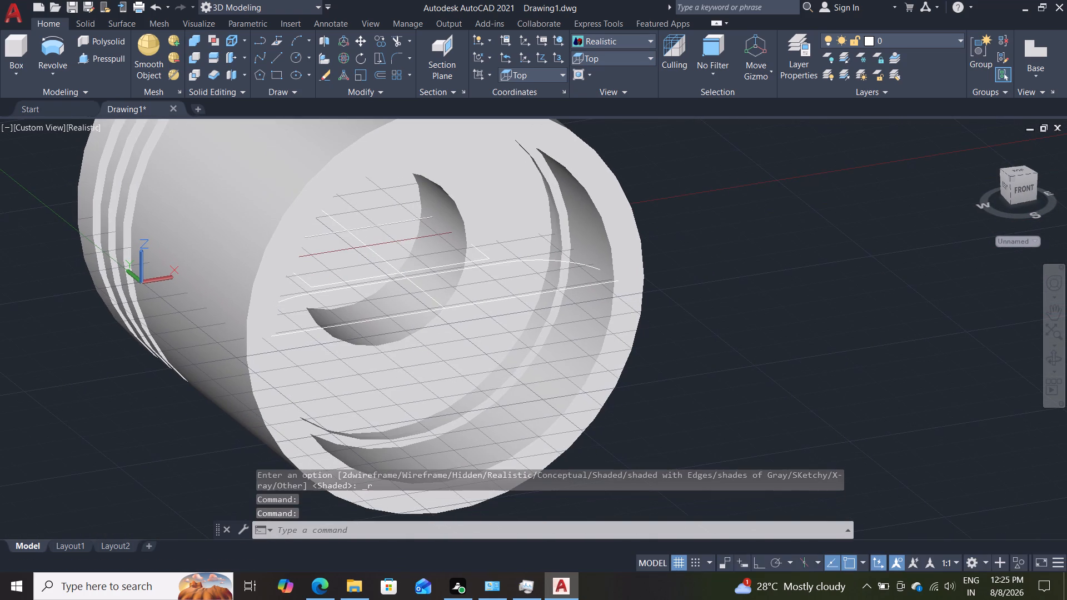
{"action": "middle_click_drag", "start_coordinate": [716, 255], "coordinate": [721, 267], "text": "shift"}
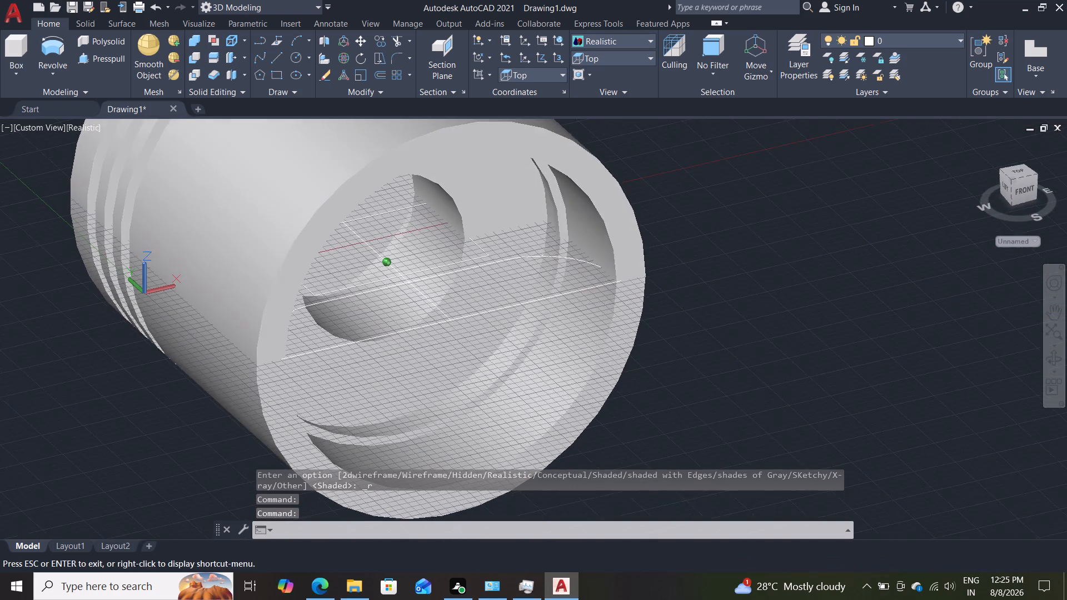
{"action": "middle_click_drag", "start_coordinate": [721, 267], "coordinate": [736, 228], "text": "shift"}
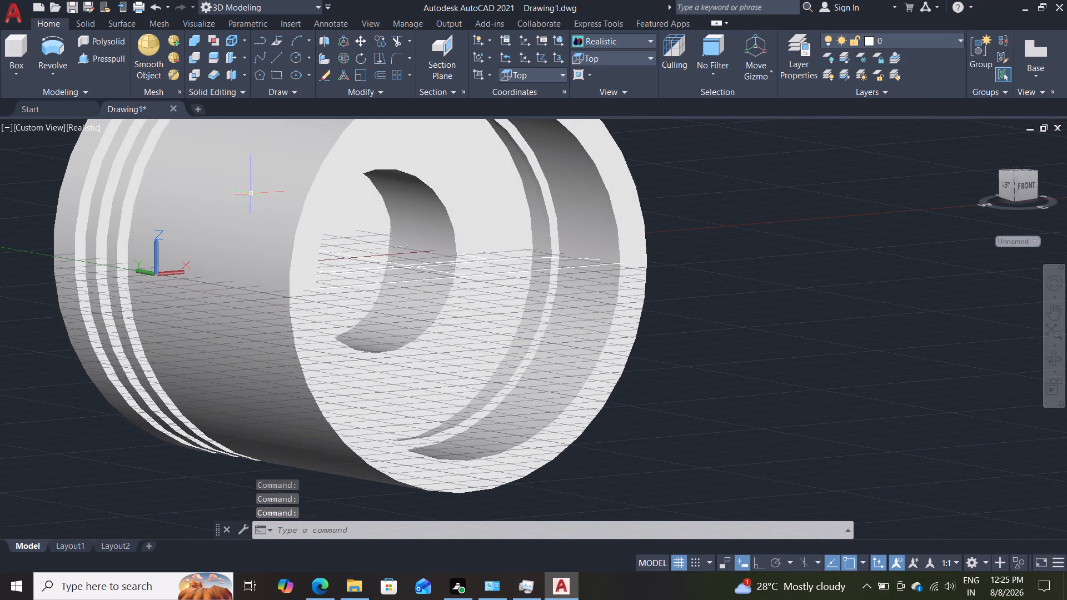
Presspull the rounded inner profile at the open end upward along Z by about 16 units.
{"action": "left_click", "coordinate": [104, 48]}
{"action": "left_click", "coordinate": [102, 56]}
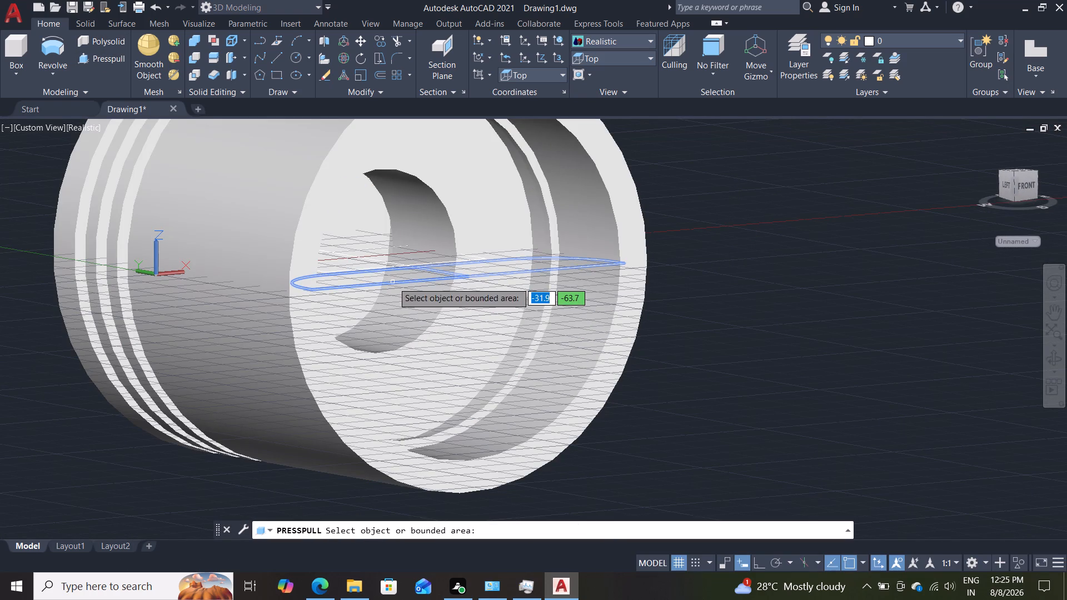
{"action": "left_click", "coordinate": [393, 282]}
{"action": "scroll", "coordinate": [449, 232], "scroll_direction": "down", "scroll_amount": 2}
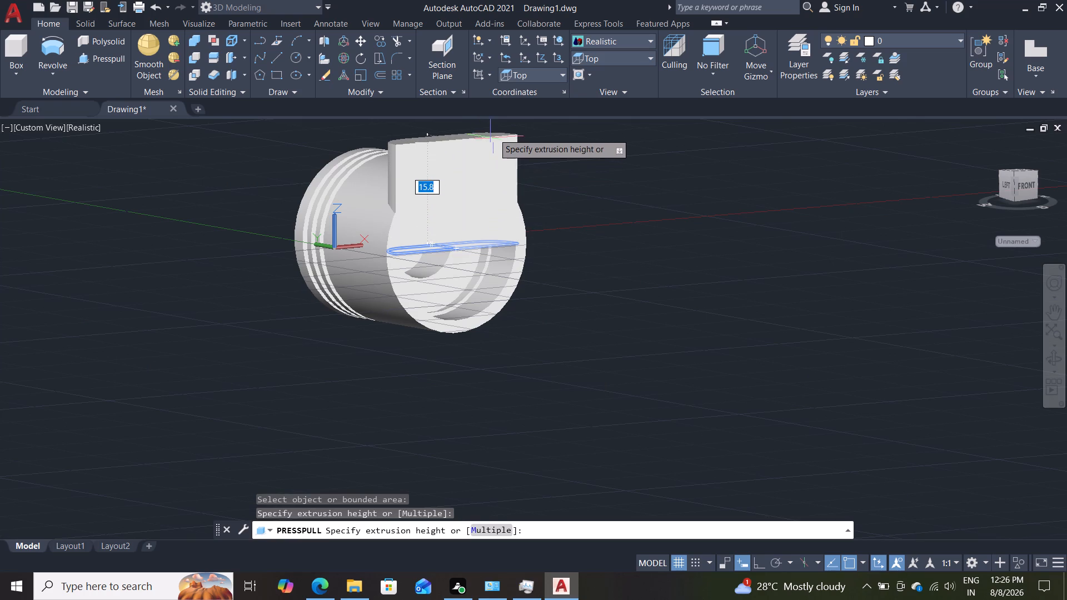
{"action": "double_click", "coordinate": [494, 133]}
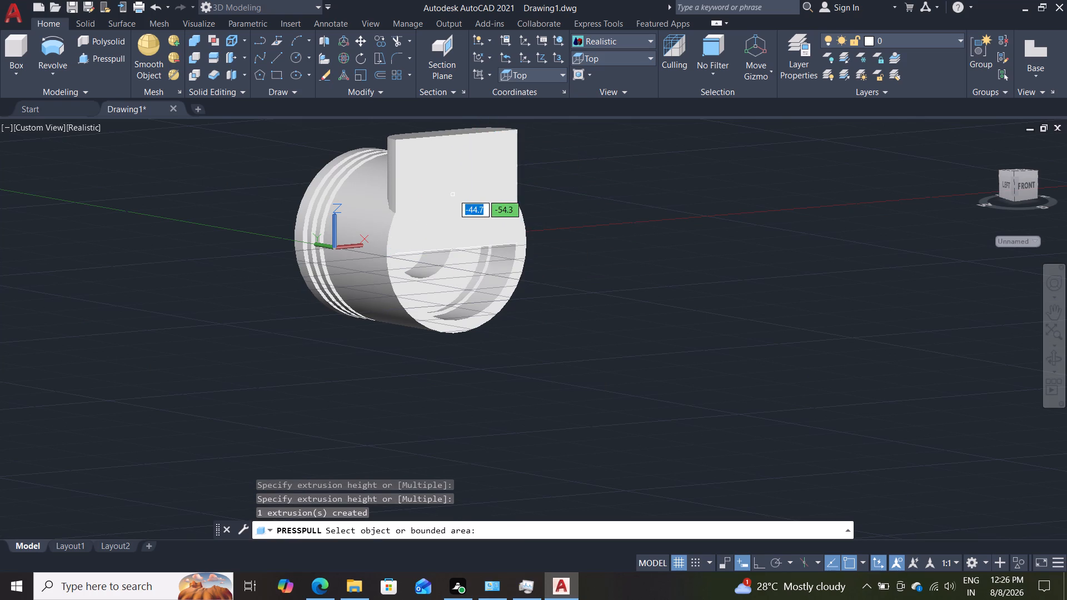
Presspull the half of the rounded inner profile nearer the origin downward along Z by about 15 units.
{"action": "left_click", "coordinate": [435, 249]}
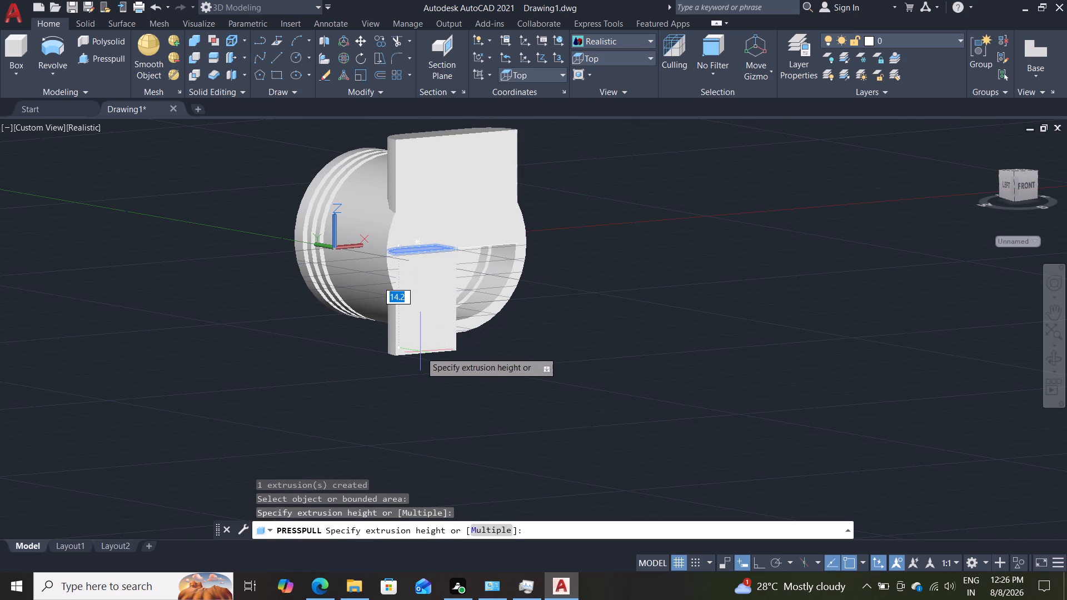
{"action": "left_click", "coordinate": [421, 357]}
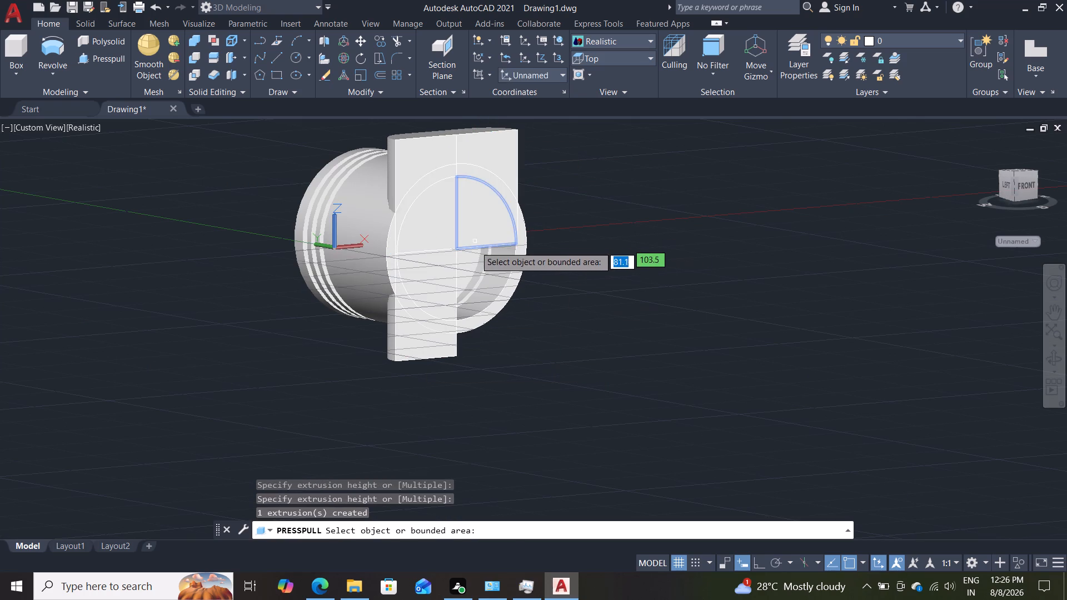
Presspull the remaining half of the rounded inner profile at the open end downward along Z by about 15 units.
{"action": "left_click", "coordinate": [475, 246]}
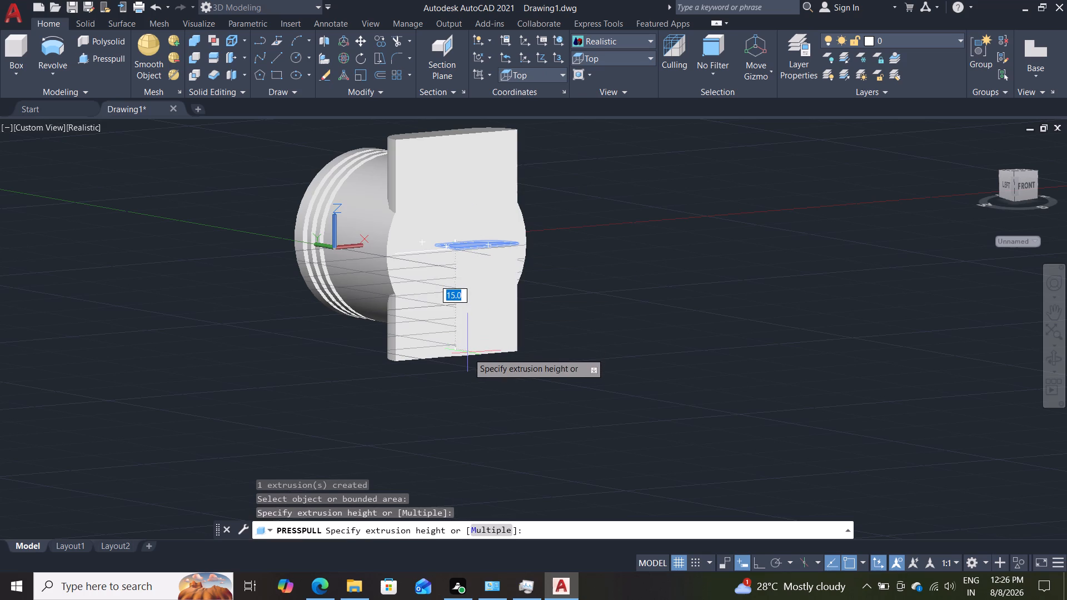
{"action": "left_click", "coordinate": [468, 353]}
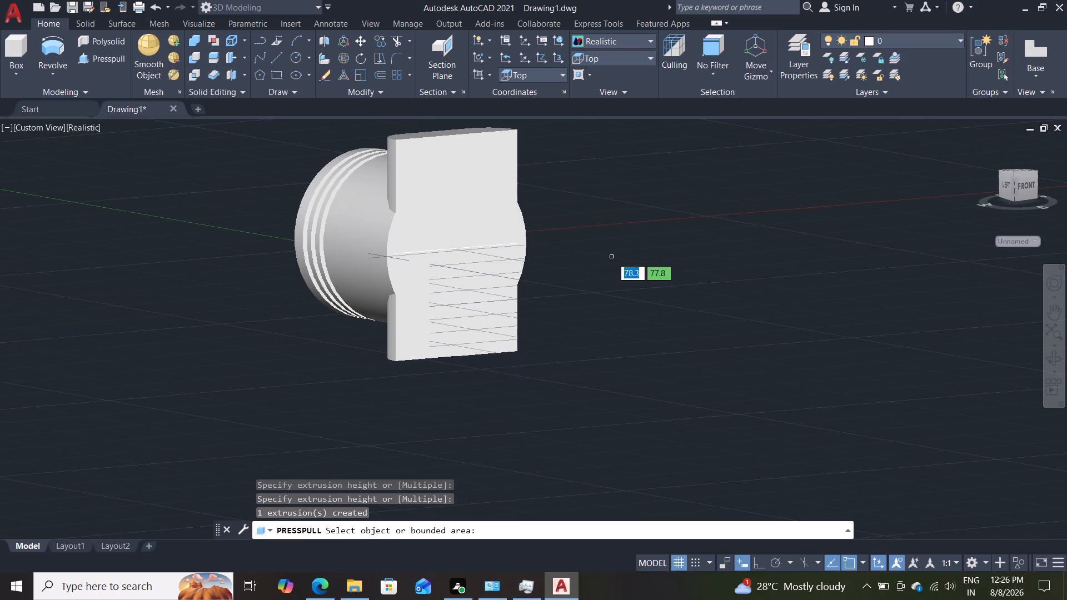
{"action": "key", "text": "Escape"}
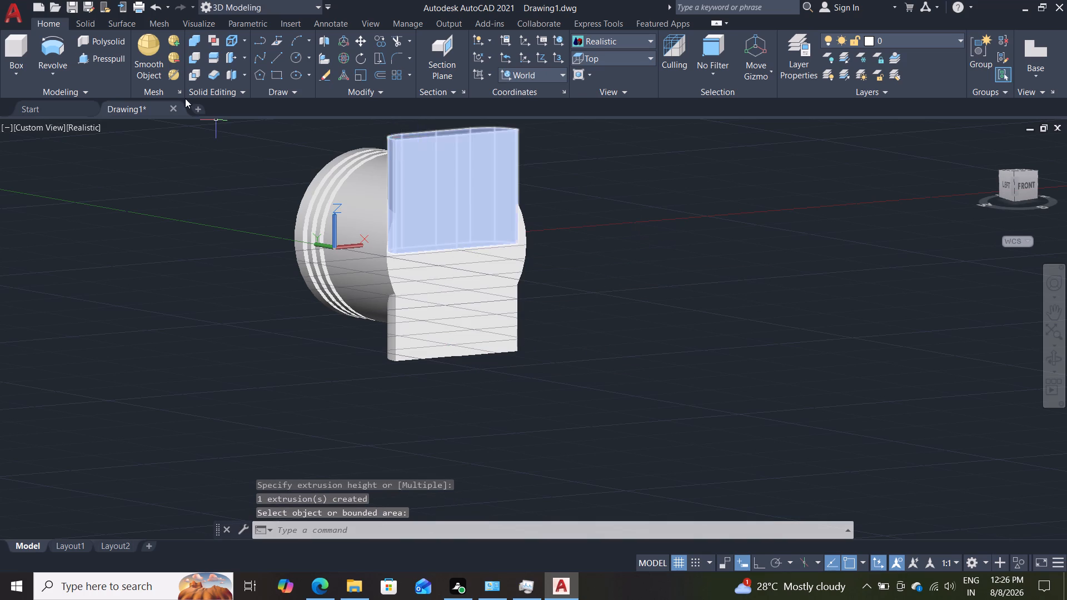
Subtract the three press-pulled solids, one upper and two lower, from the revolved piston body.
{"action": "left_click", "coordinate": [200, 57]}
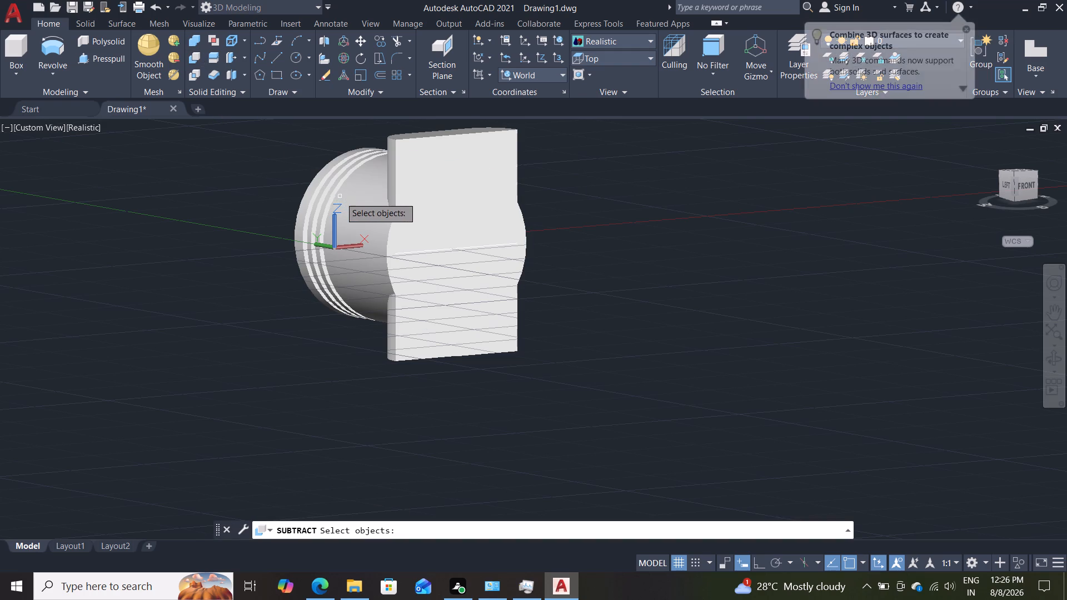
{"action": "left_click", "coordinate": [340, 197]}
{"action": "key", "text": "Return"}
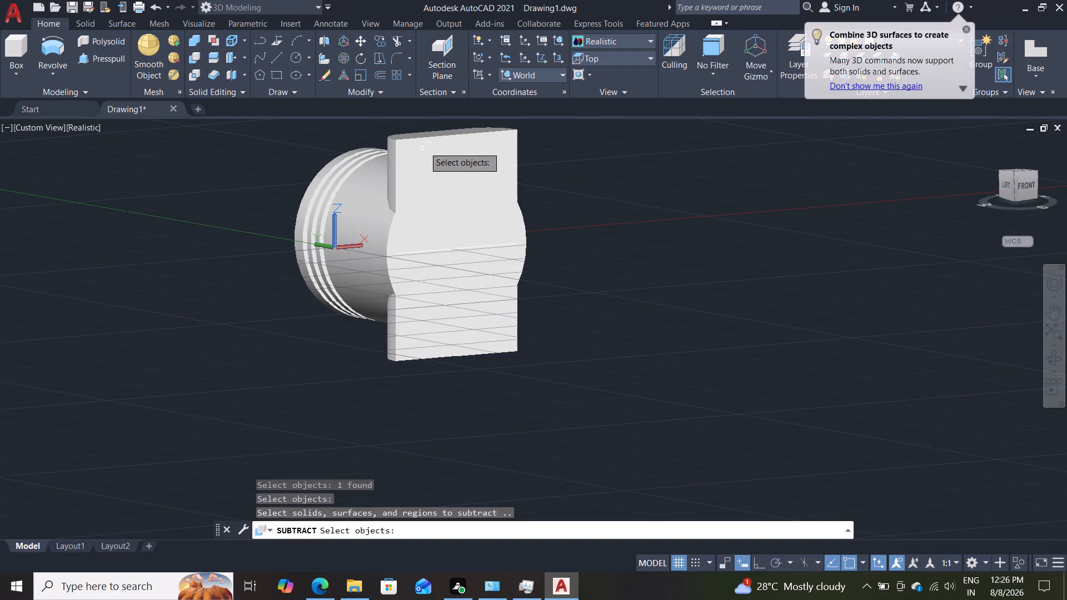
{"action": "left_click", "coordinate": [426, 141]}
{"action": "left_click", "coordinate": [415, 333]}
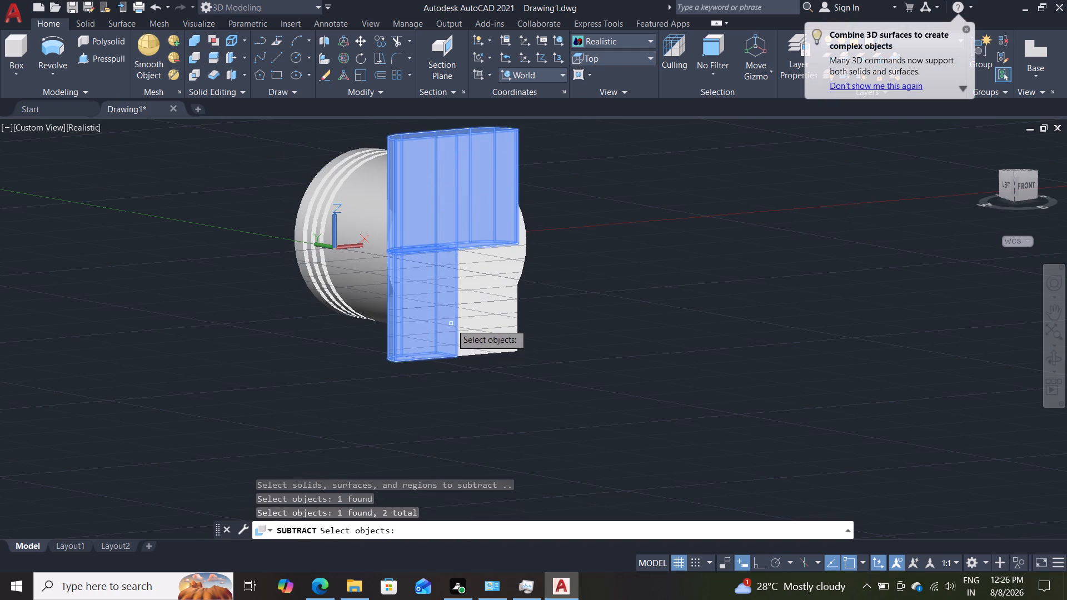
{"action": "left_click", "coordinate": [491, 348]}
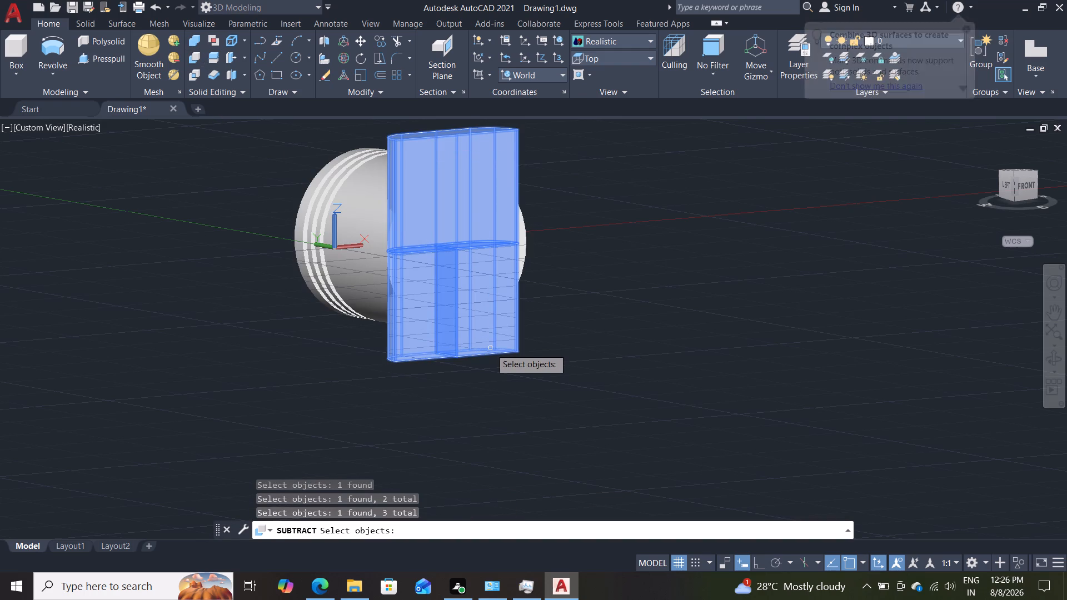
{"action": "key", "text": "Return"}
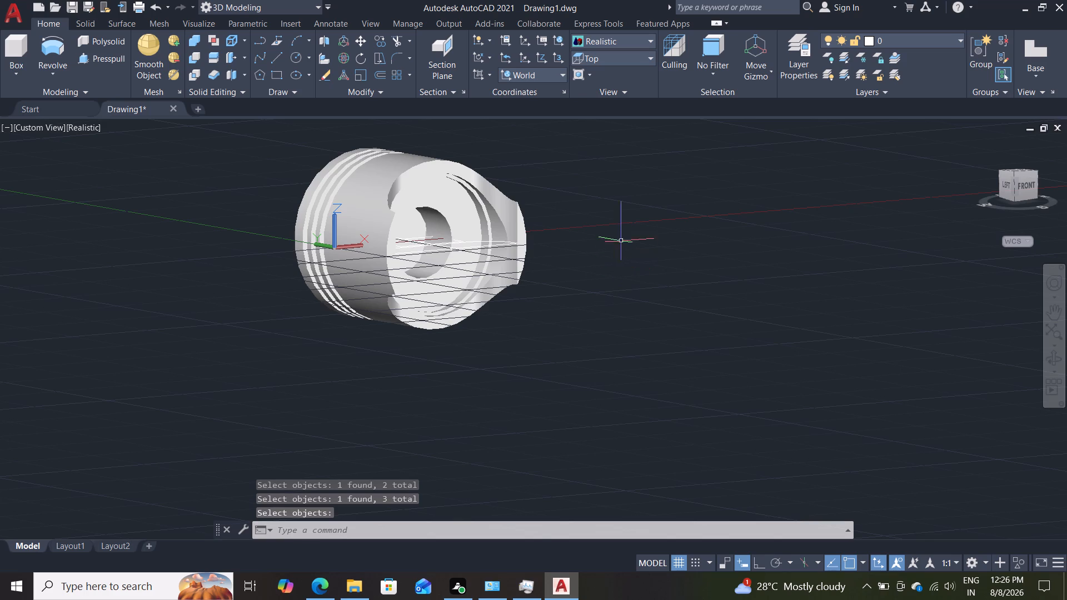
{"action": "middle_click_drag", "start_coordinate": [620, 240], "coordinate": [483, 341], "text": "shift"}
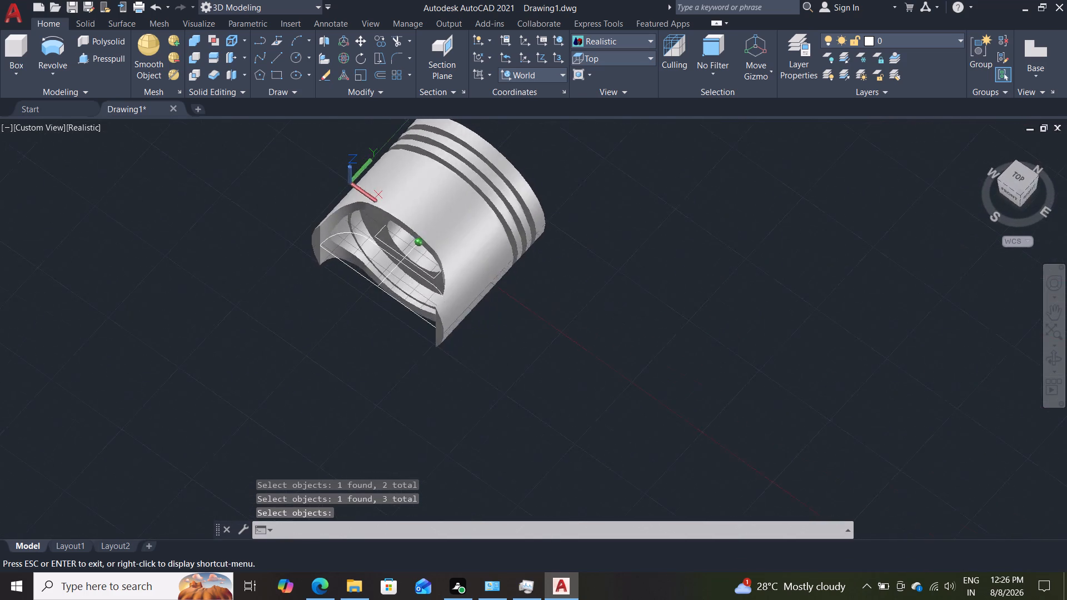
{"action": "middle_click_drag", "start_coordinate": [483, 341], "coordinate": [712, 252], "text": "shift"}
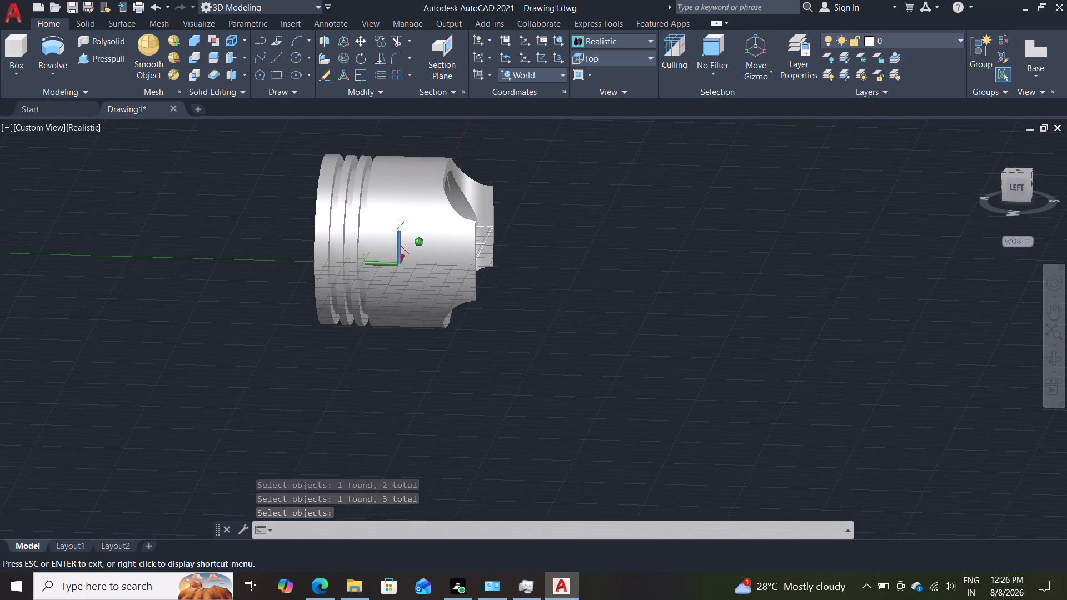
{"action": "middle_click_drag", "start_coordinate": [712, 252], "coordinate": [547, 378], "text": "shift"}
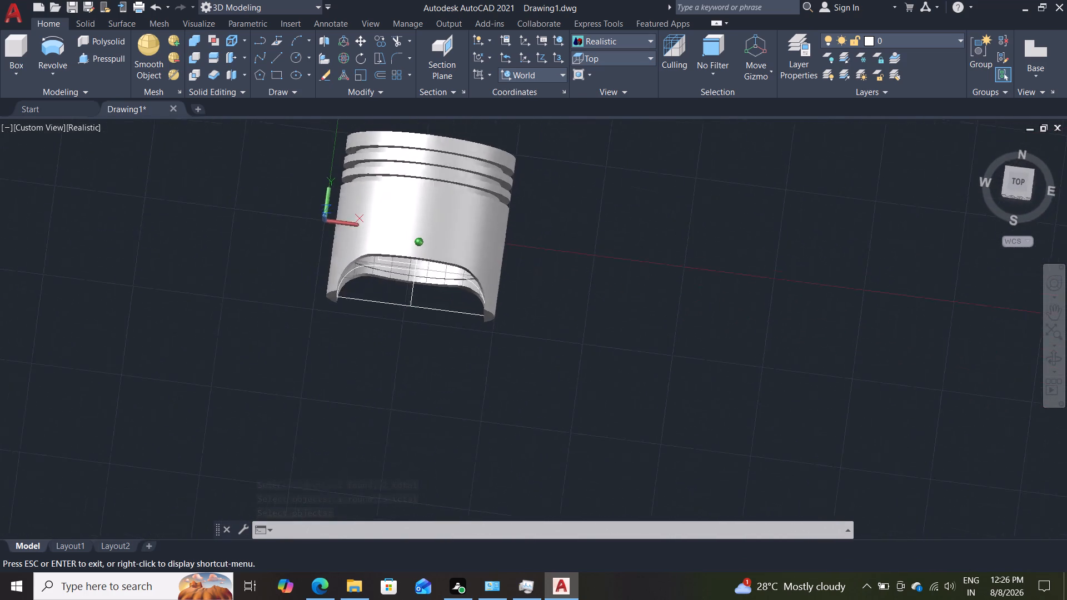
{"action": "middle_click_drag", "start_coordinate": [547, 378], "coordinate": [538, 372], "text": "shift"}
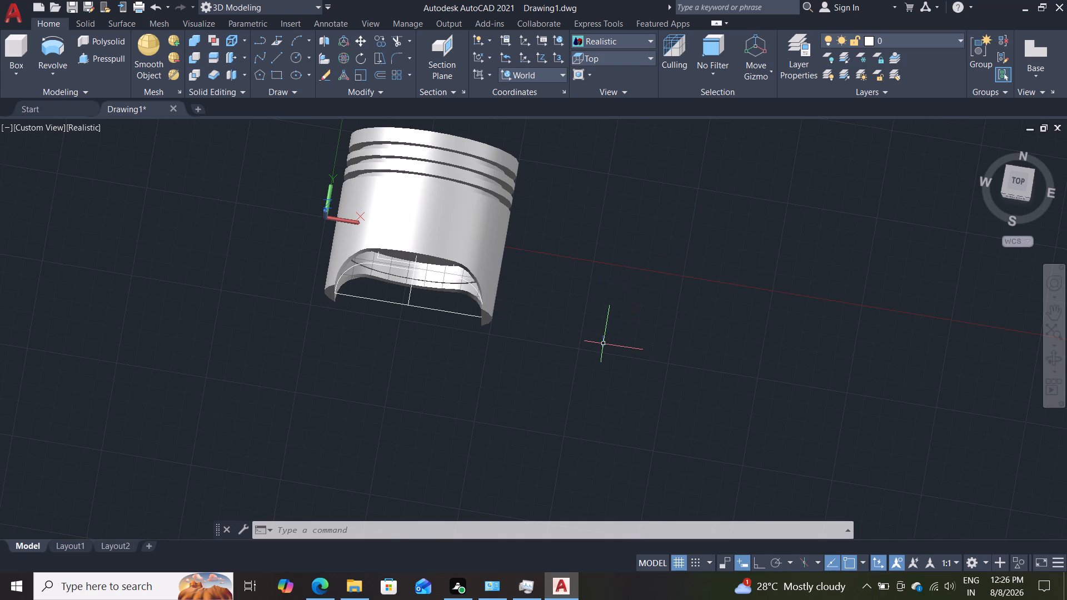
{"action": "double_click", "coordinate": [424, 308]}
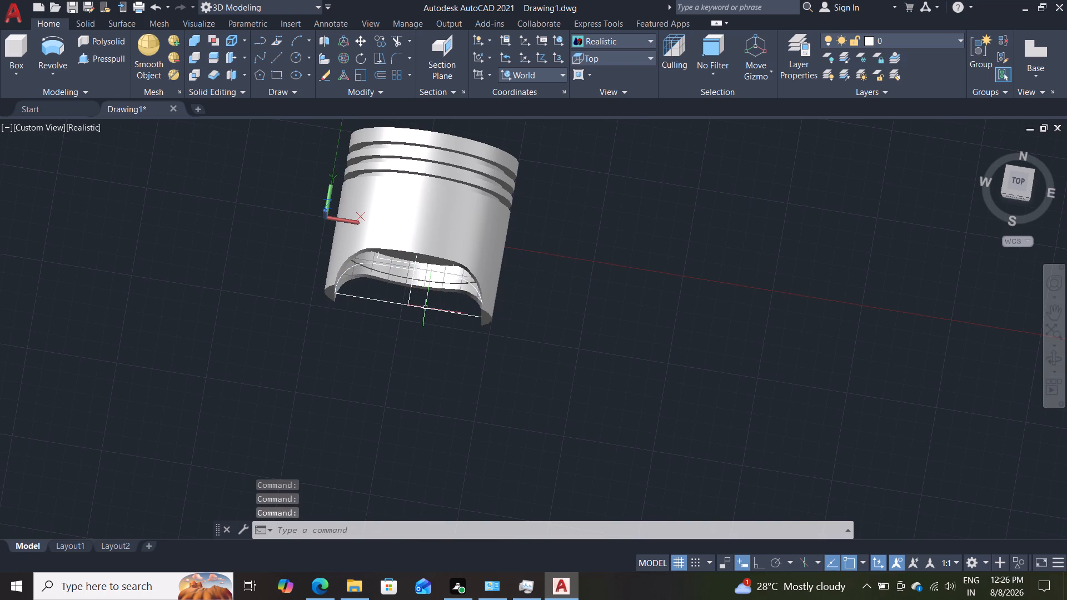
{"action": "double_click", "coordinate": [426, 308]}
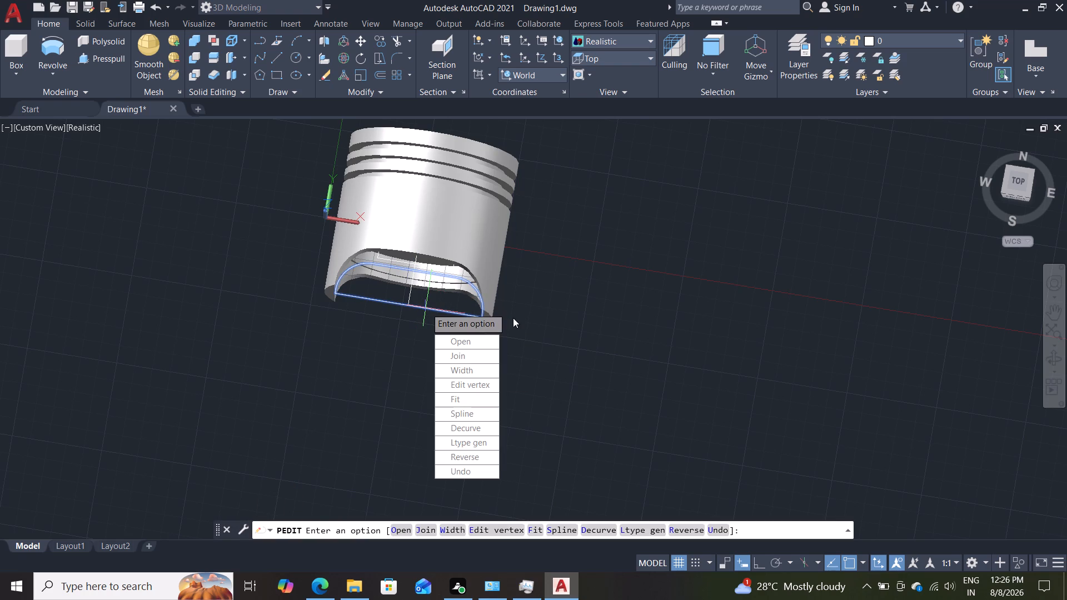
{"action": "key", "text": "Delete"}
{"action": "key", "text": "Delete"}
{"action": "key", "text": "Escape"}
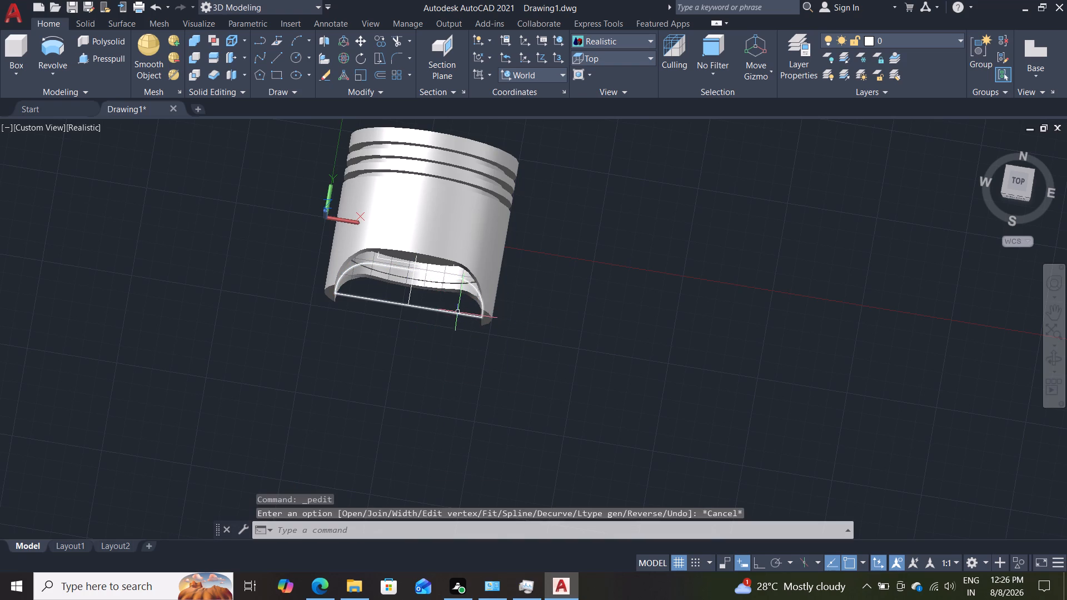
Delete the rounded profile polyline left at the piston's open end.
{"action": "left_click", "coordinate": [457, 312]}
{"action": "key", "text": "Delete"}
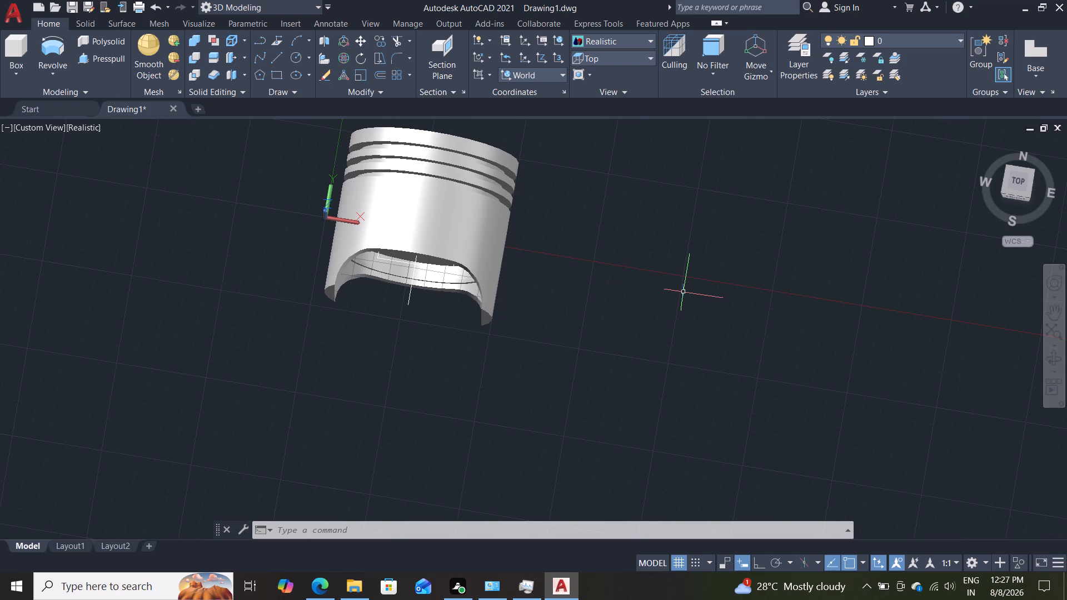
Examine the cut skirt and hollow interior of the piston from several orbited 3D views.
{"action": "middle_click_drag", "start_coordinate": [666, 251], "coordinate": [748, 286], "text": "shift"}
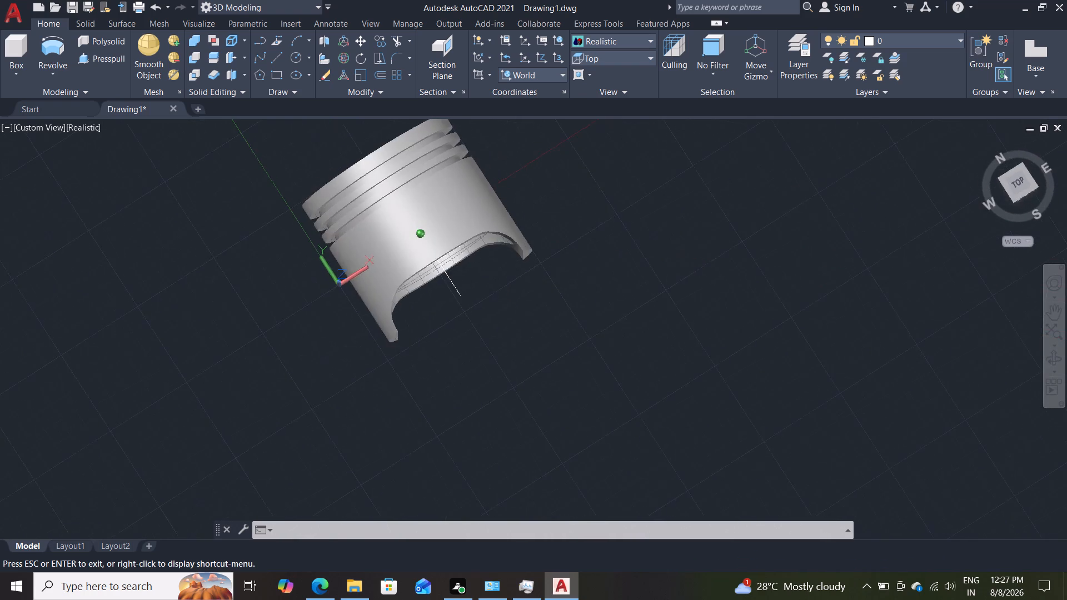
{"action": "middle_click_drag", "start_coordinate": [748, 286], "coordinate": [750, 278], "text": "shift"}
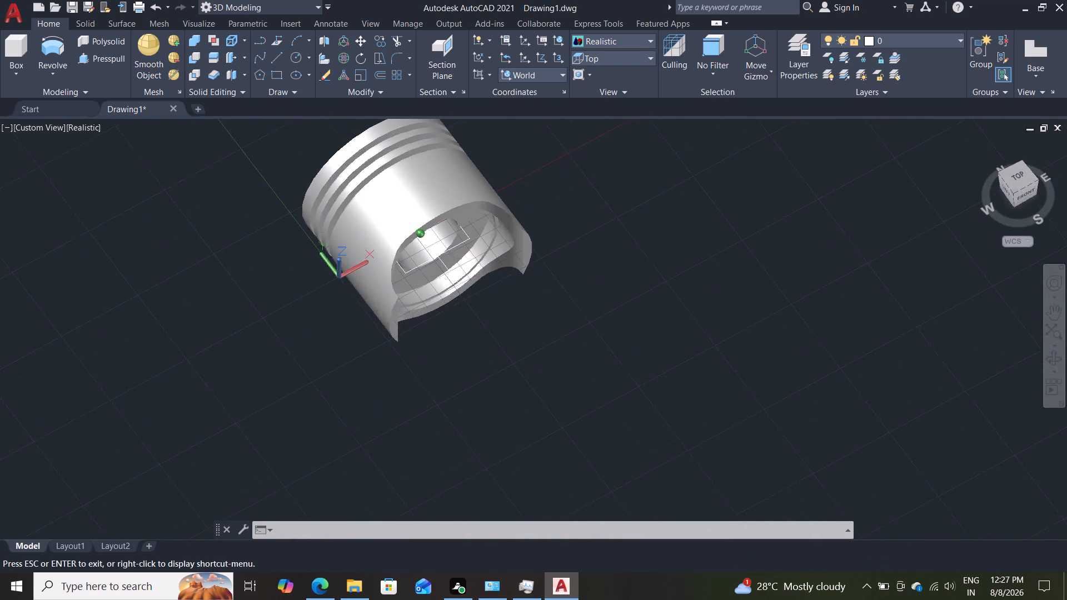
{"action": "middle_click_drag", "start_coordinate": [750, 278], "coordinate": [719, 345], "text": "shift"}
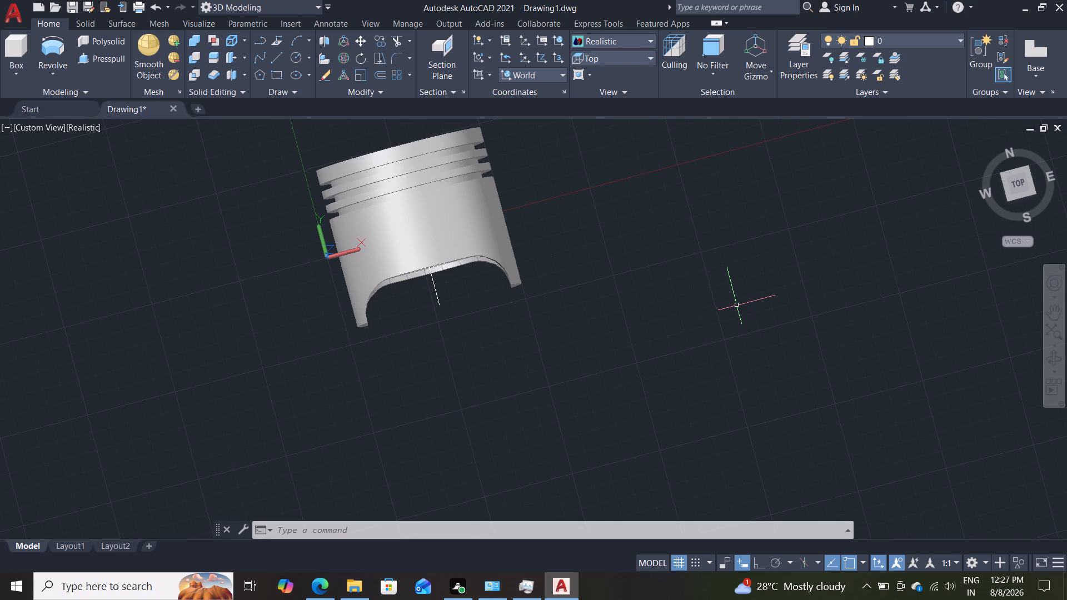
{"action": "middle_click_drag", "start_coordinate": [467, 341], "coordinate": [492, 293], "text": "shift"}
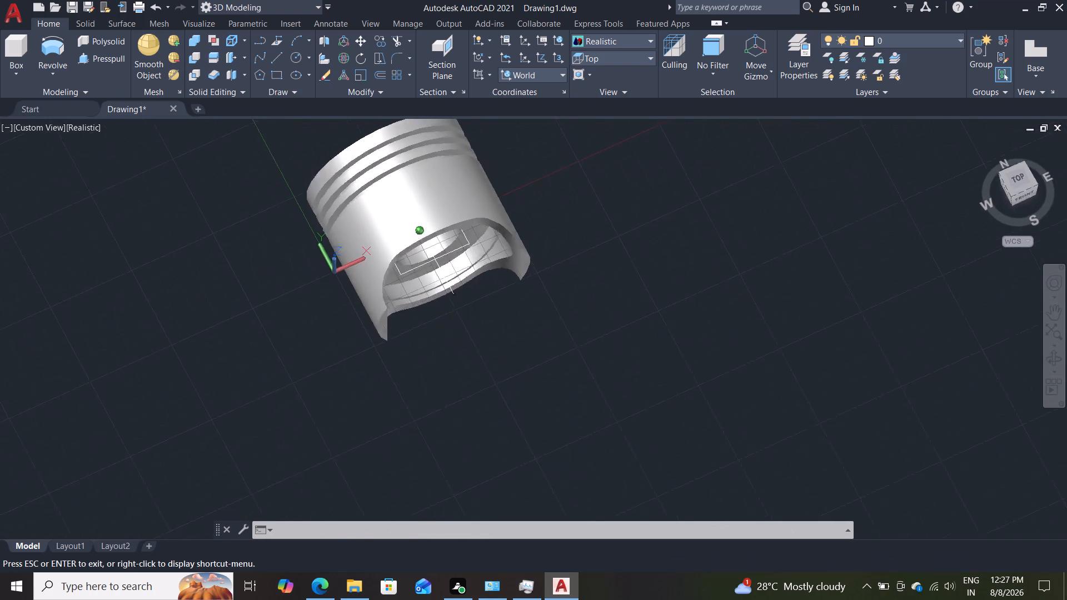
{"action": "middle_click_drag", "start_coordinate": [492, 293], "coordinate": [558, 260], "text": "shift"}
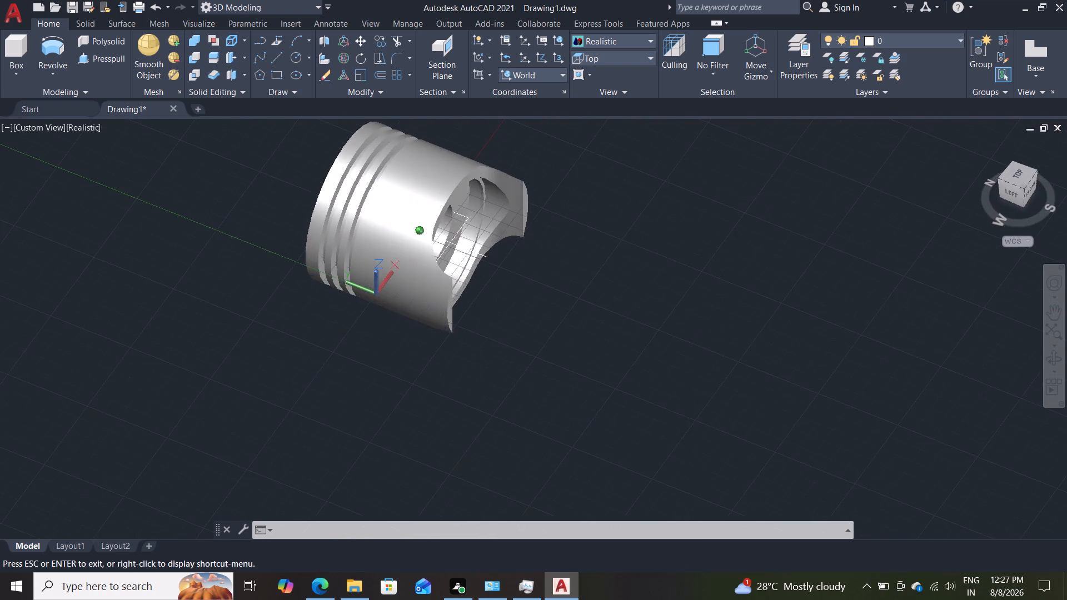
{"action": "middle_click_drag", "start_coordinate": [558, 260], "coordinate": [545, 234], "text": "shift"}
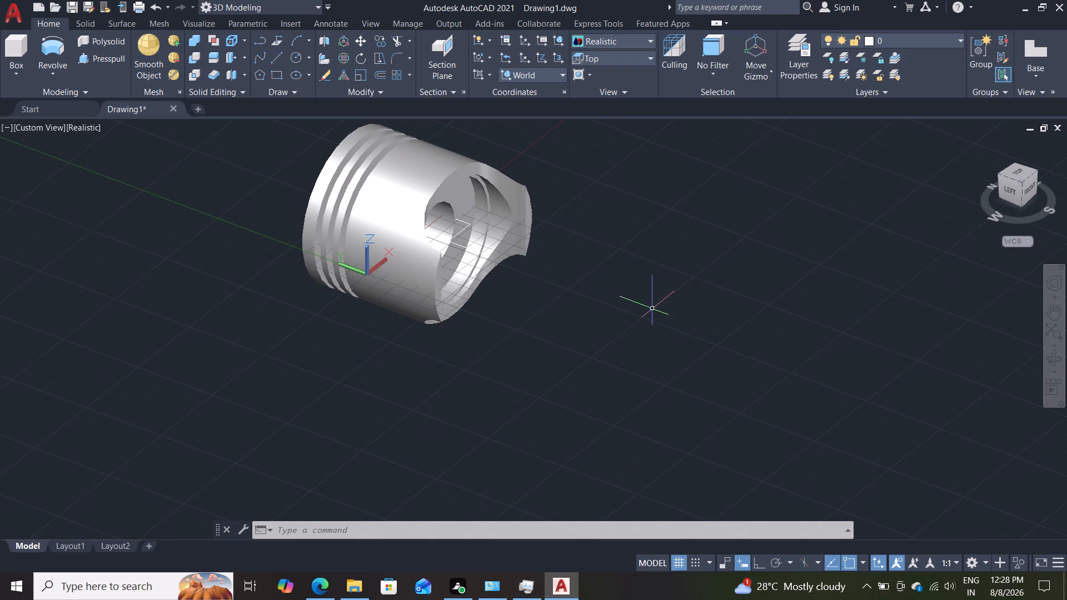
{"action": "middle_click_drag", "start_coordinate": [555, 321], "coordinate": [486, 407], "text": "shift"}
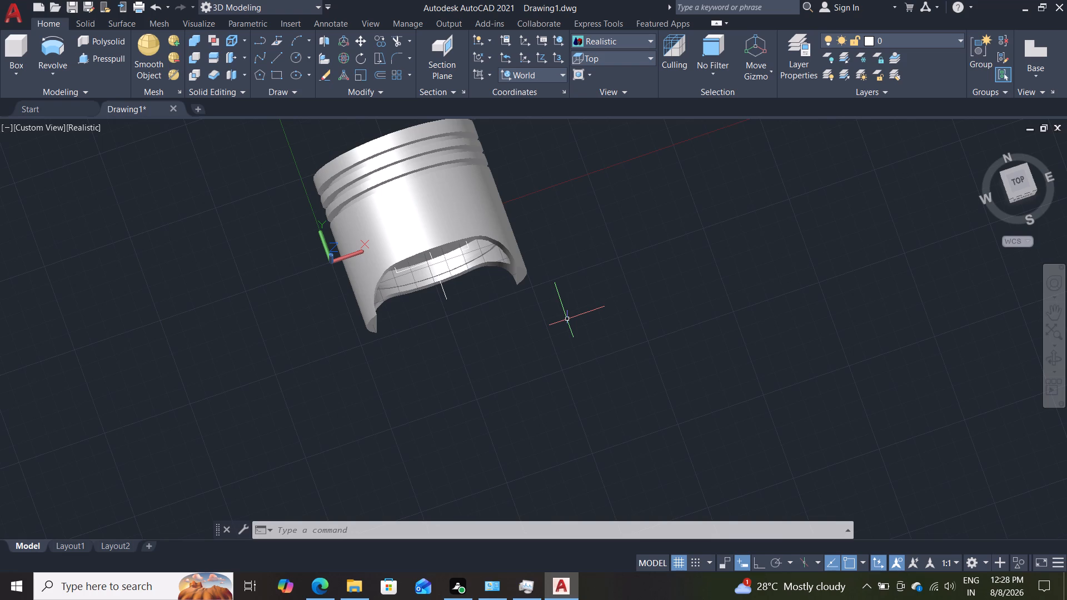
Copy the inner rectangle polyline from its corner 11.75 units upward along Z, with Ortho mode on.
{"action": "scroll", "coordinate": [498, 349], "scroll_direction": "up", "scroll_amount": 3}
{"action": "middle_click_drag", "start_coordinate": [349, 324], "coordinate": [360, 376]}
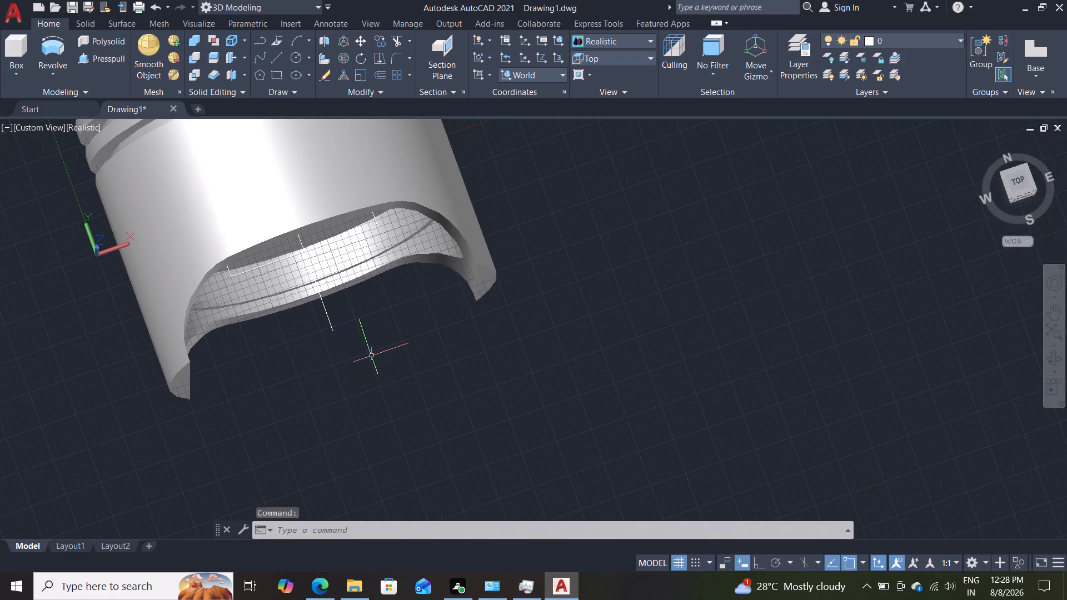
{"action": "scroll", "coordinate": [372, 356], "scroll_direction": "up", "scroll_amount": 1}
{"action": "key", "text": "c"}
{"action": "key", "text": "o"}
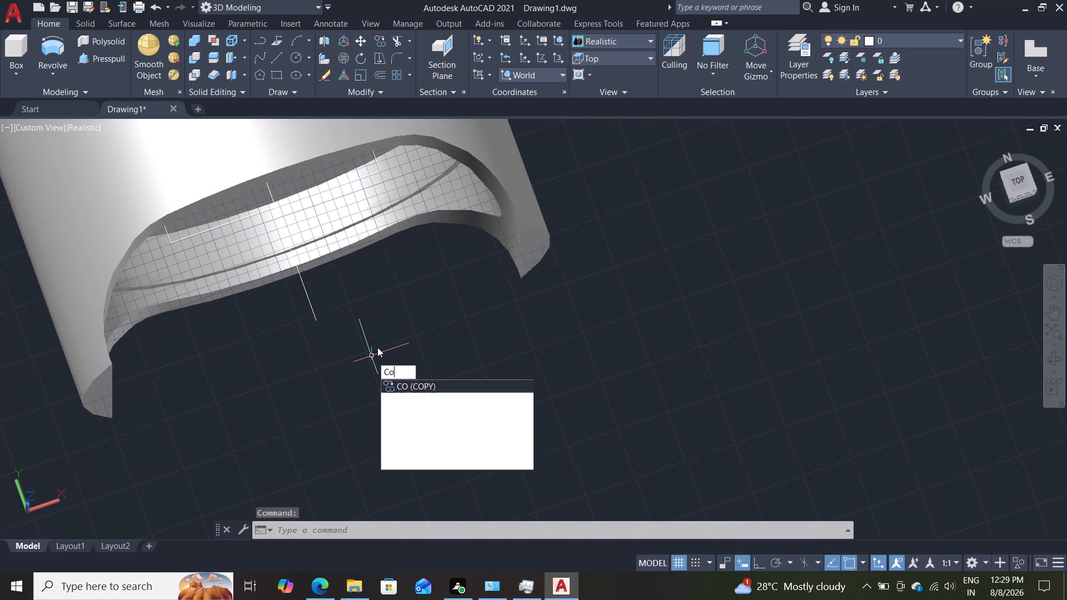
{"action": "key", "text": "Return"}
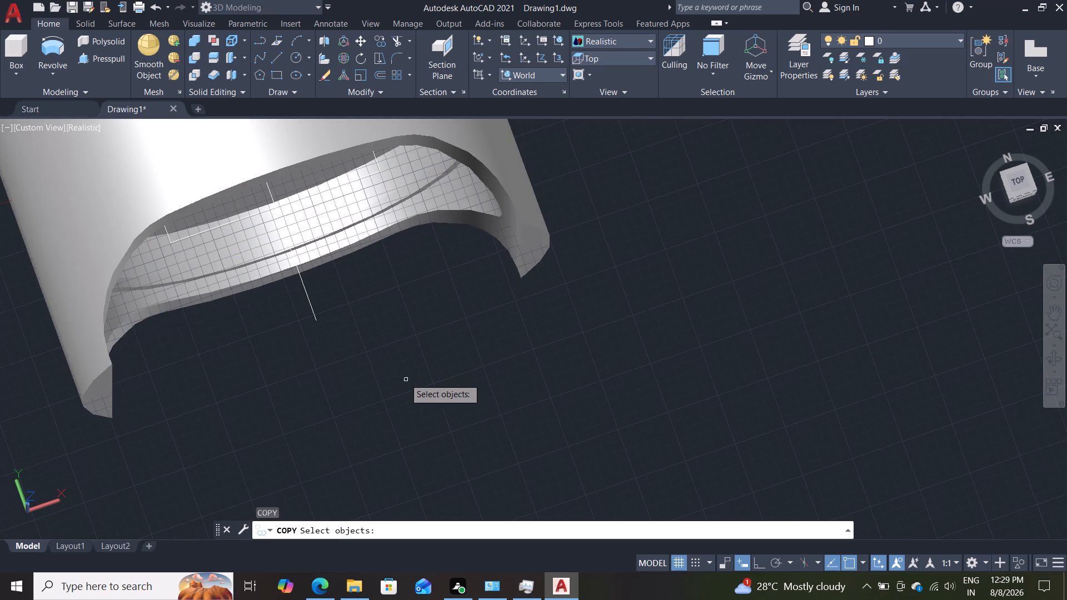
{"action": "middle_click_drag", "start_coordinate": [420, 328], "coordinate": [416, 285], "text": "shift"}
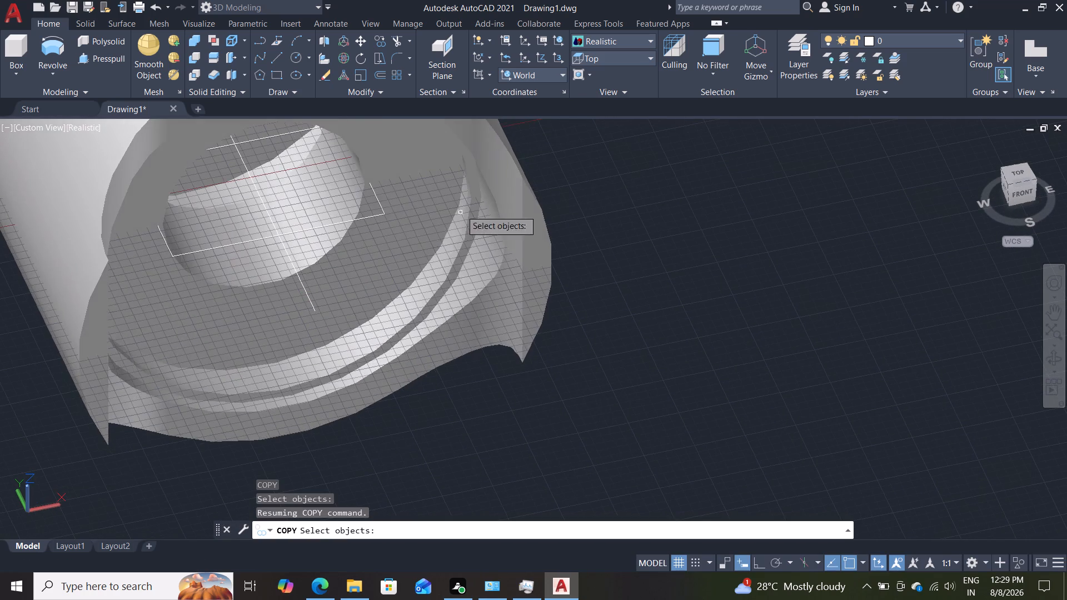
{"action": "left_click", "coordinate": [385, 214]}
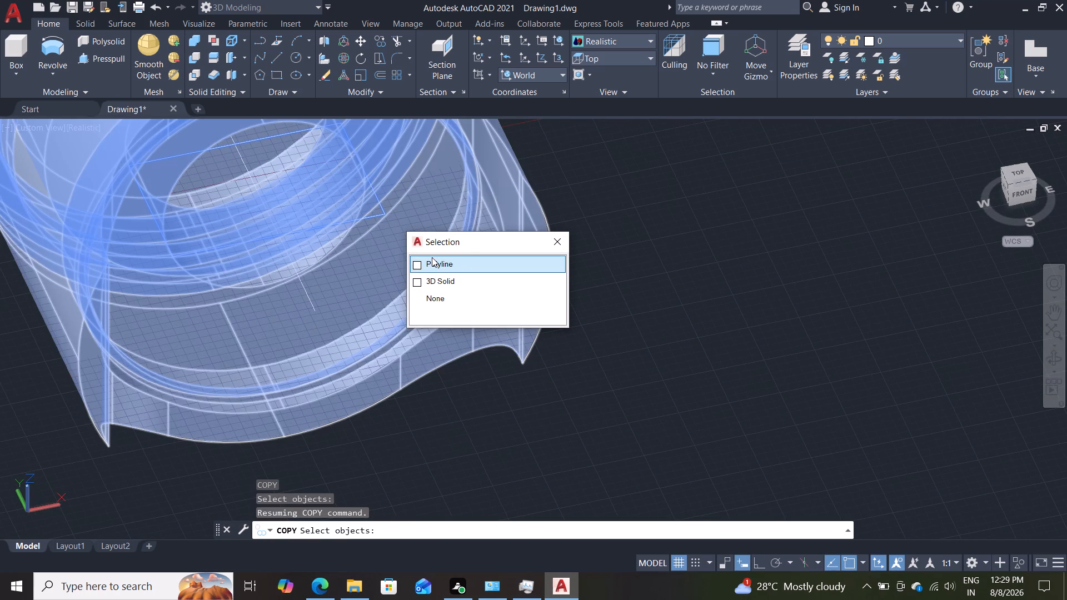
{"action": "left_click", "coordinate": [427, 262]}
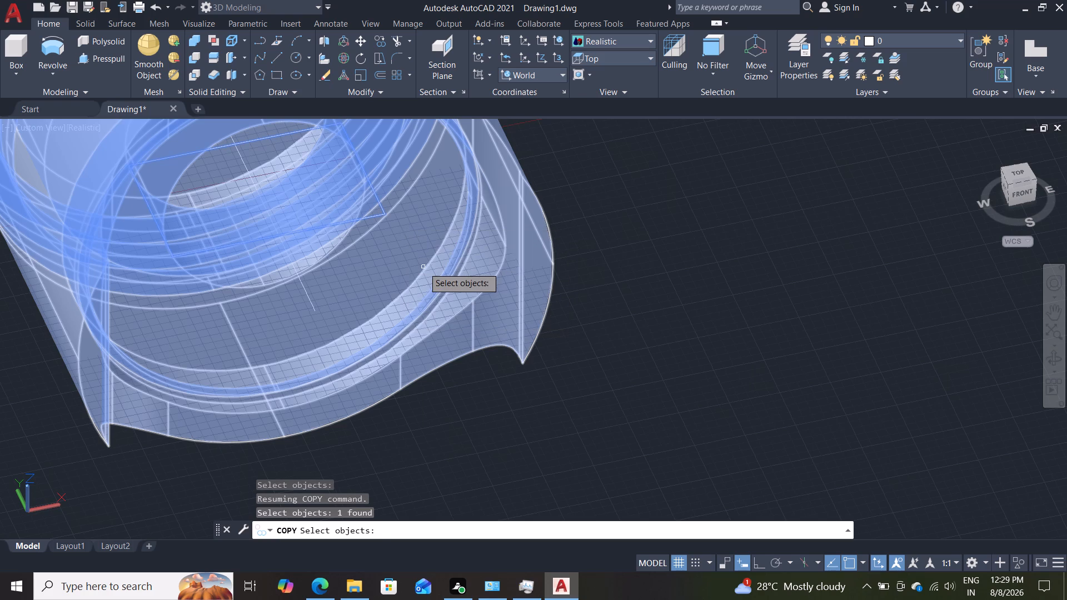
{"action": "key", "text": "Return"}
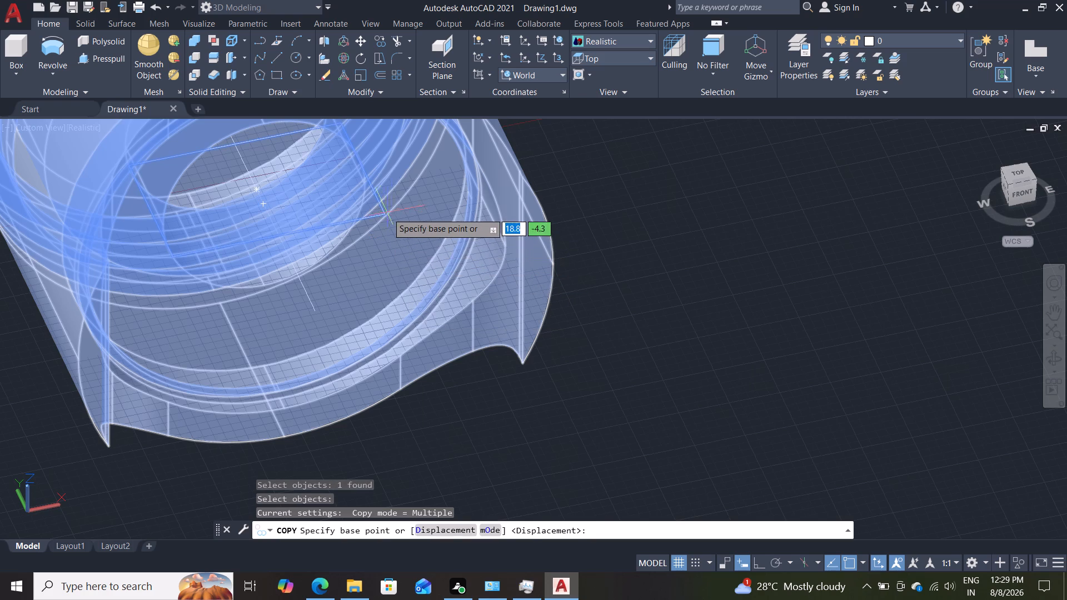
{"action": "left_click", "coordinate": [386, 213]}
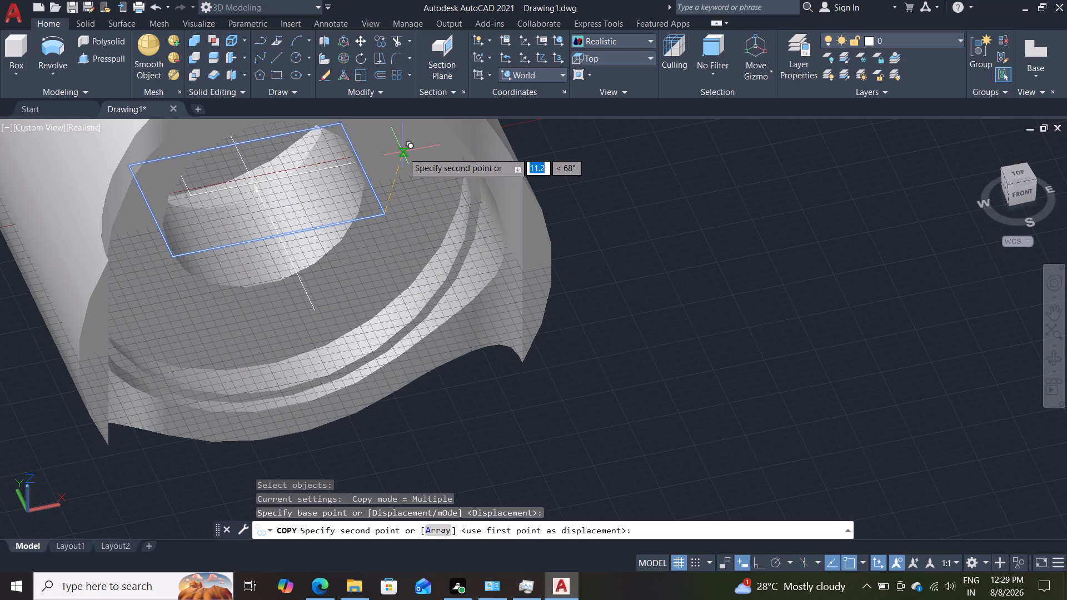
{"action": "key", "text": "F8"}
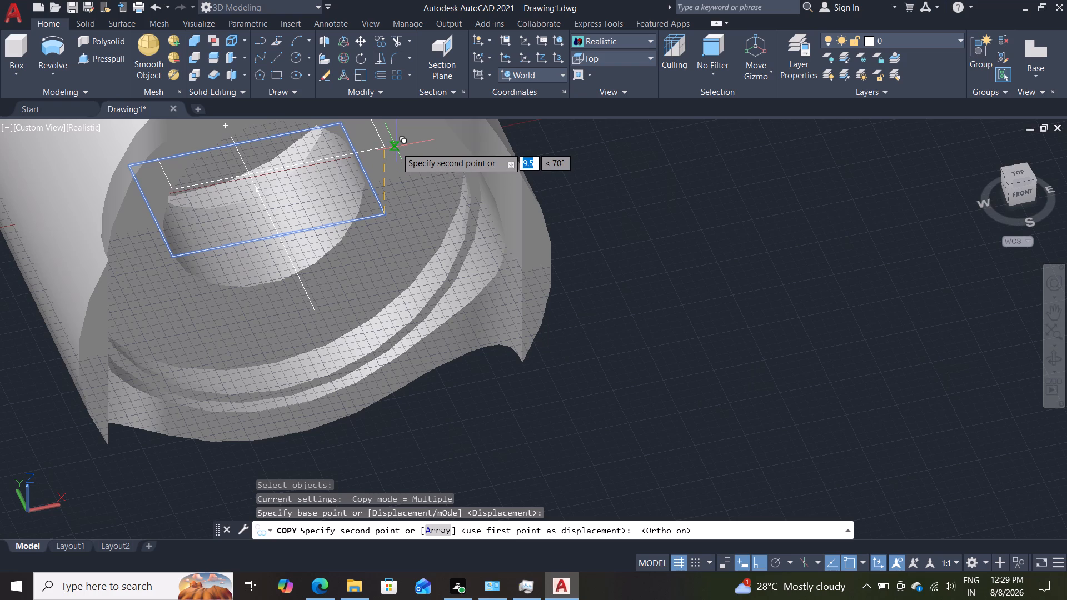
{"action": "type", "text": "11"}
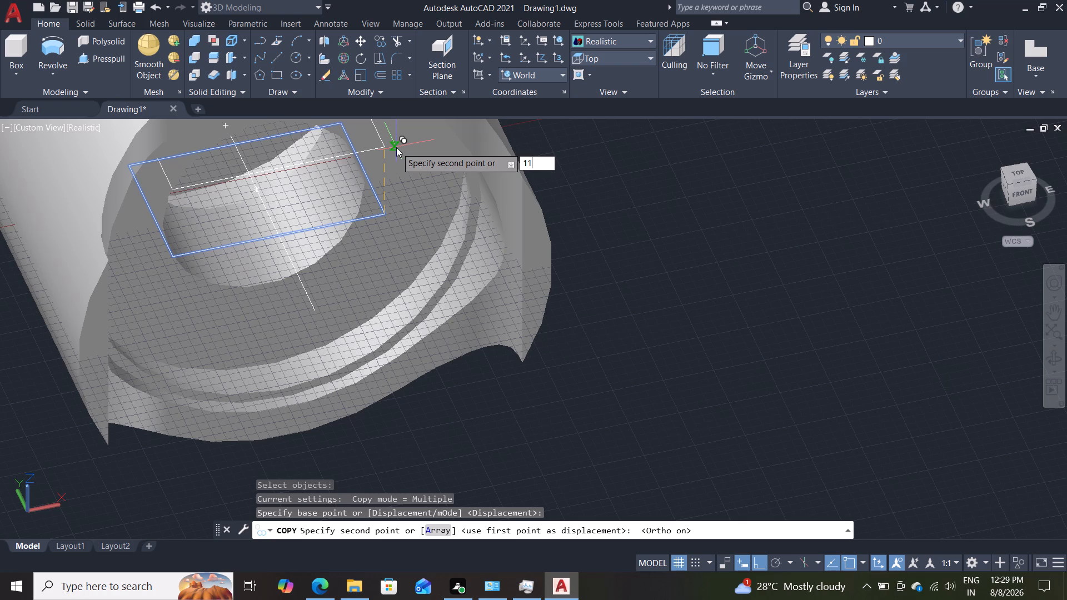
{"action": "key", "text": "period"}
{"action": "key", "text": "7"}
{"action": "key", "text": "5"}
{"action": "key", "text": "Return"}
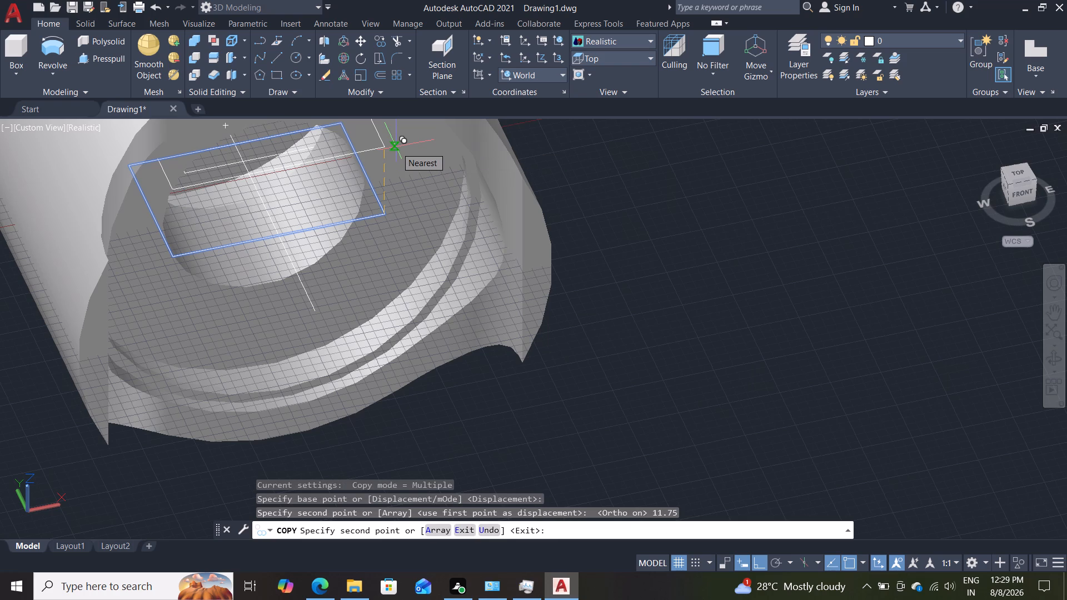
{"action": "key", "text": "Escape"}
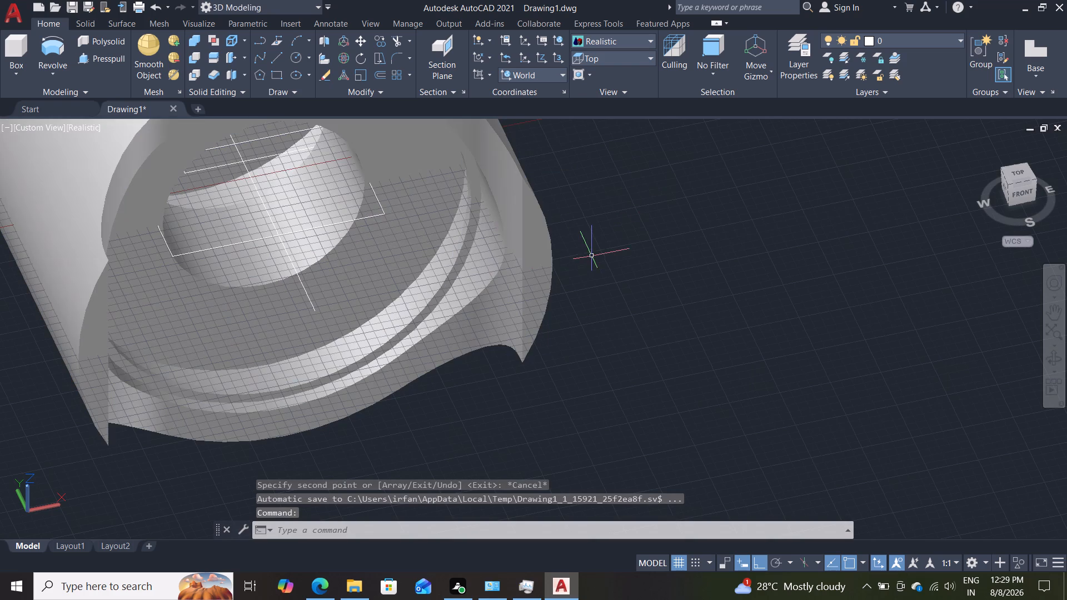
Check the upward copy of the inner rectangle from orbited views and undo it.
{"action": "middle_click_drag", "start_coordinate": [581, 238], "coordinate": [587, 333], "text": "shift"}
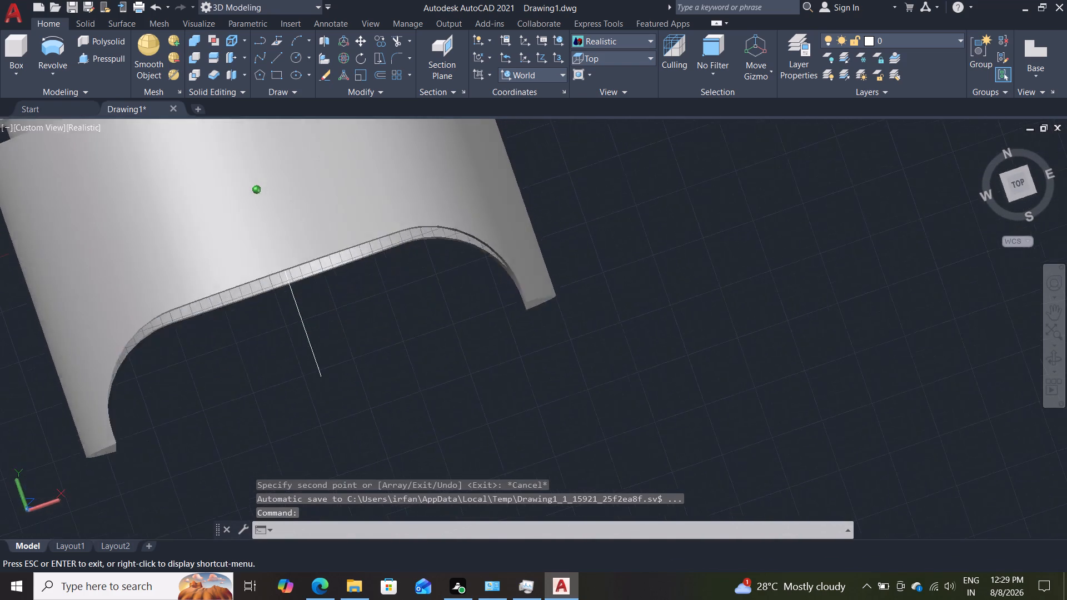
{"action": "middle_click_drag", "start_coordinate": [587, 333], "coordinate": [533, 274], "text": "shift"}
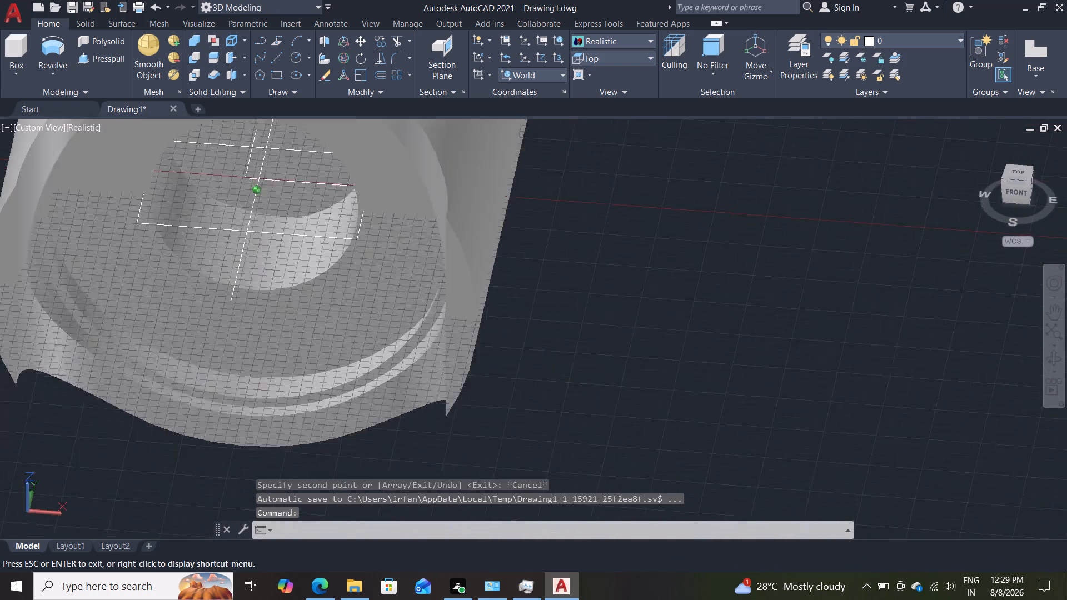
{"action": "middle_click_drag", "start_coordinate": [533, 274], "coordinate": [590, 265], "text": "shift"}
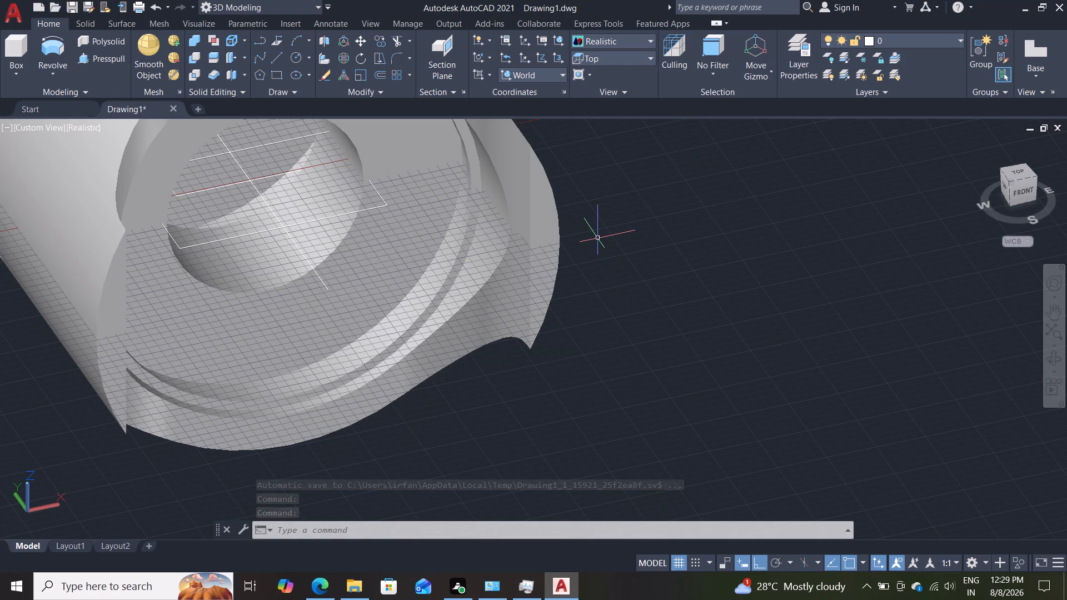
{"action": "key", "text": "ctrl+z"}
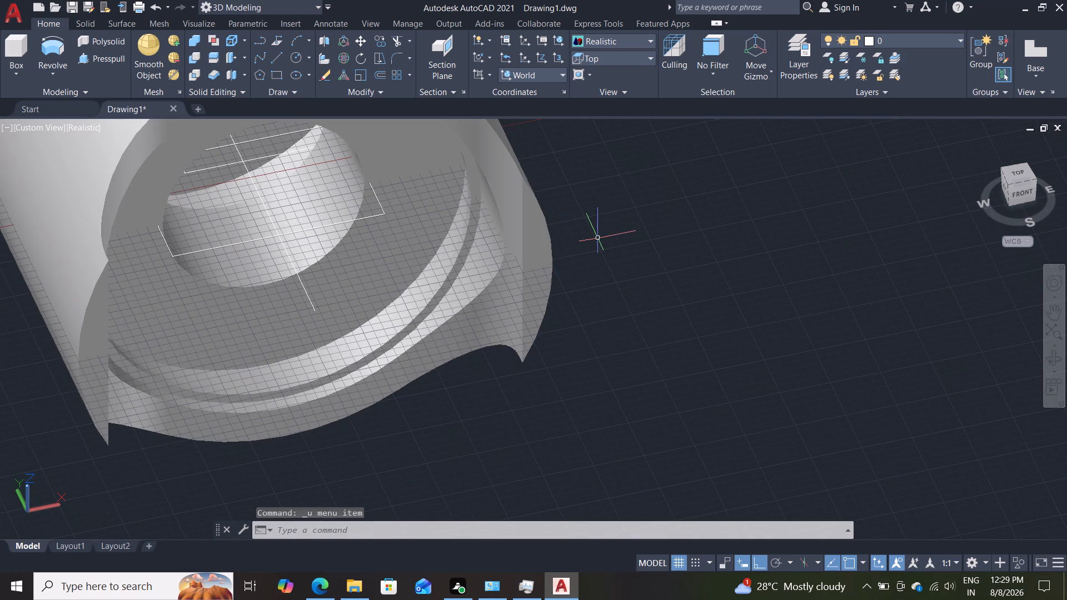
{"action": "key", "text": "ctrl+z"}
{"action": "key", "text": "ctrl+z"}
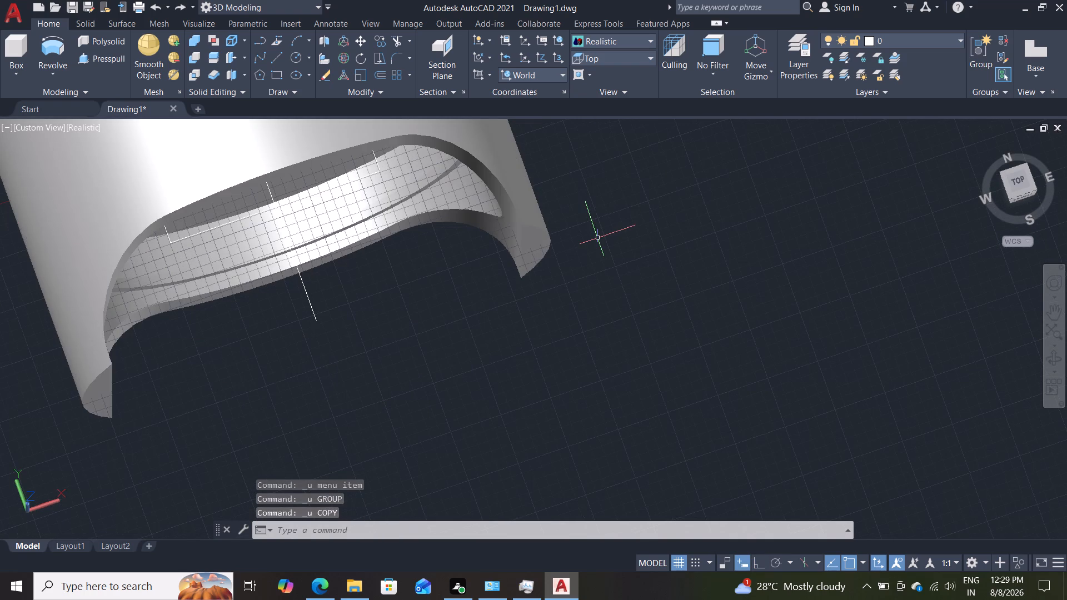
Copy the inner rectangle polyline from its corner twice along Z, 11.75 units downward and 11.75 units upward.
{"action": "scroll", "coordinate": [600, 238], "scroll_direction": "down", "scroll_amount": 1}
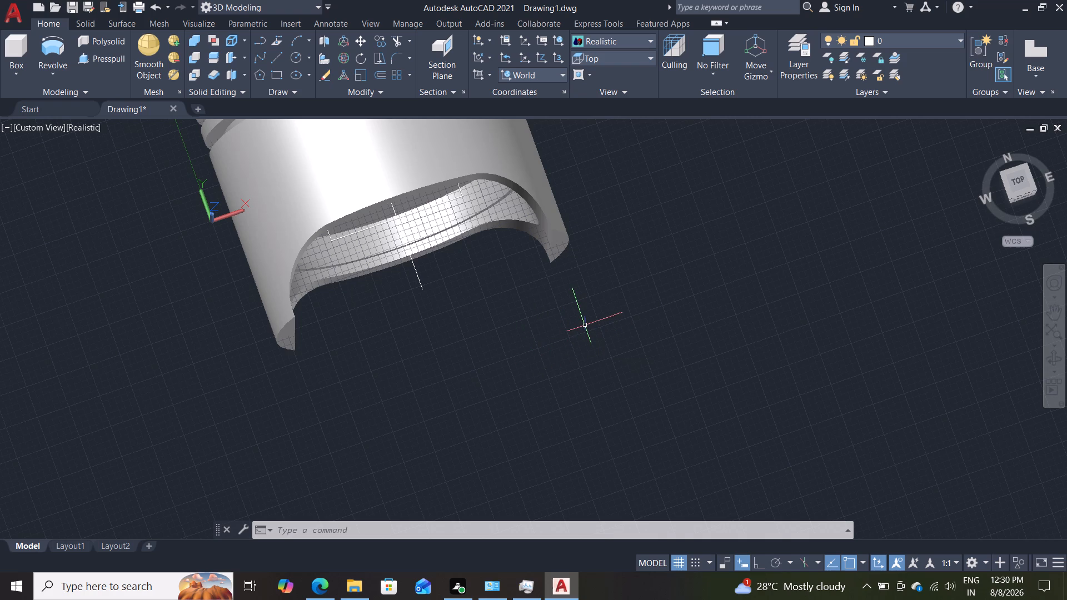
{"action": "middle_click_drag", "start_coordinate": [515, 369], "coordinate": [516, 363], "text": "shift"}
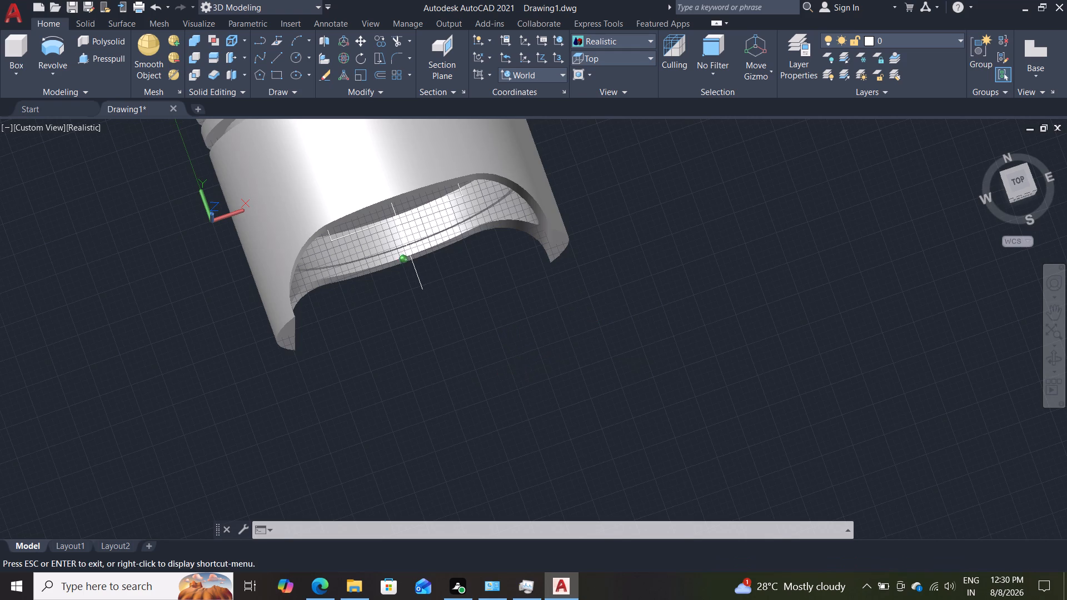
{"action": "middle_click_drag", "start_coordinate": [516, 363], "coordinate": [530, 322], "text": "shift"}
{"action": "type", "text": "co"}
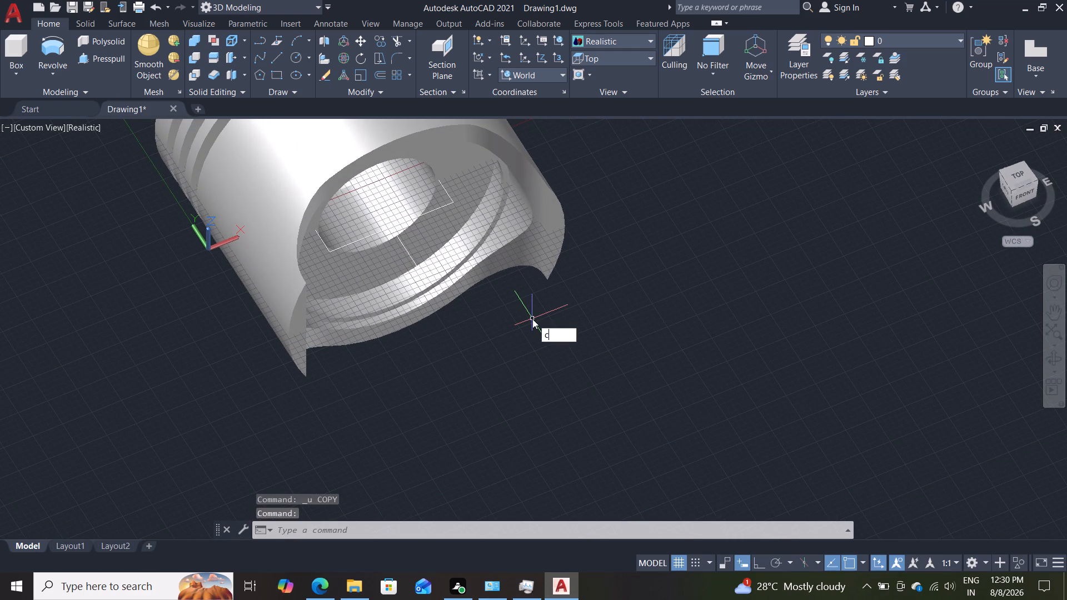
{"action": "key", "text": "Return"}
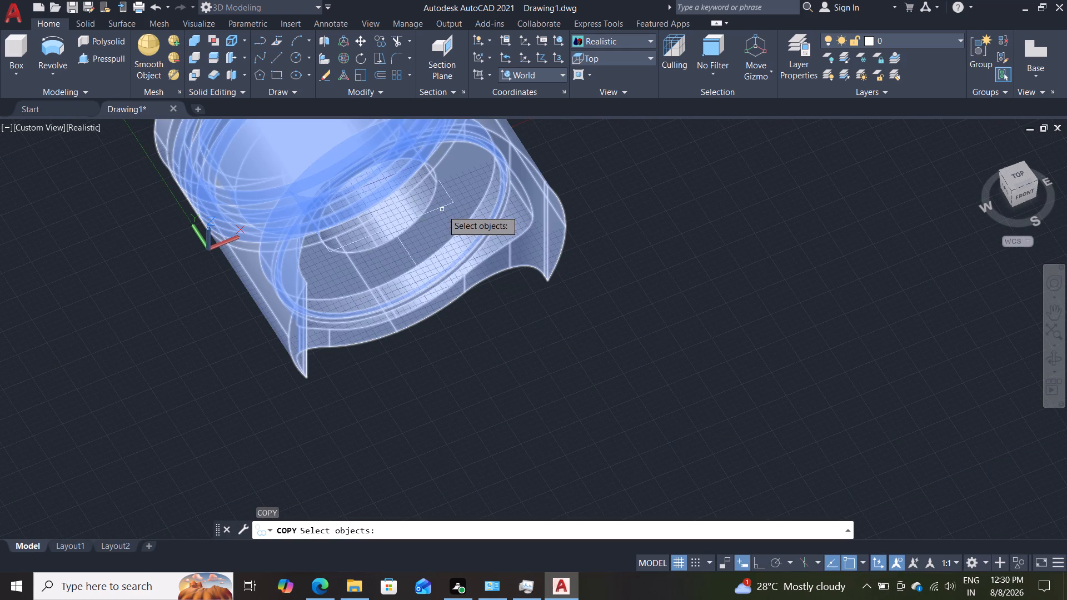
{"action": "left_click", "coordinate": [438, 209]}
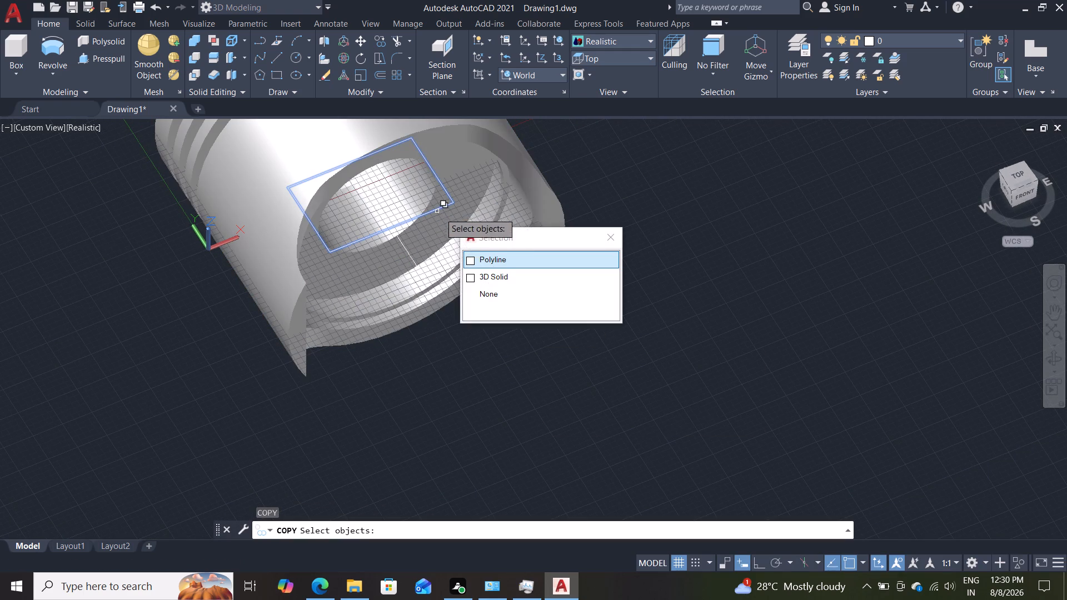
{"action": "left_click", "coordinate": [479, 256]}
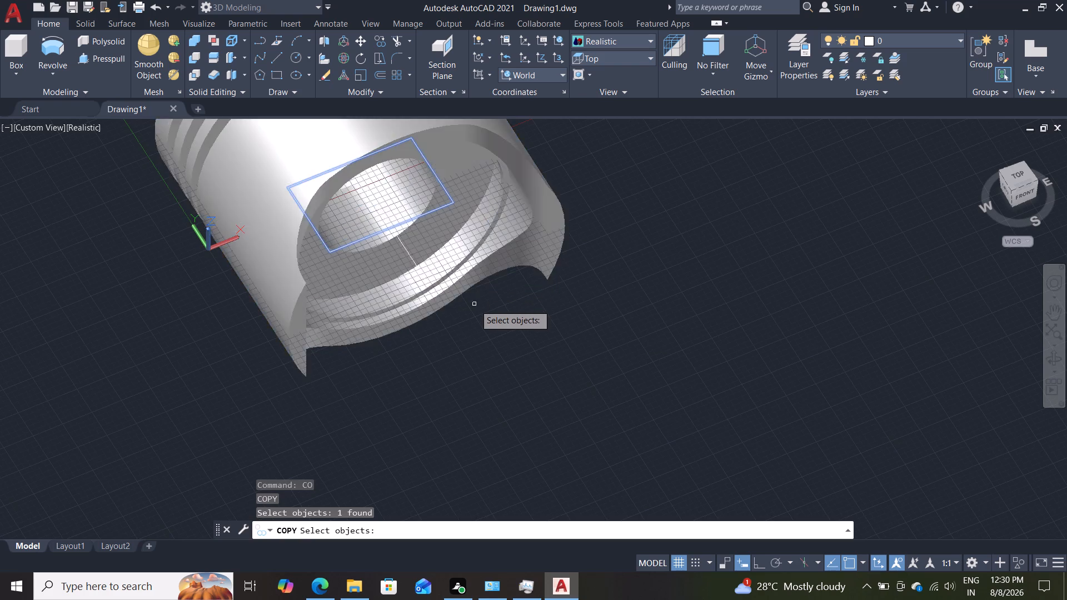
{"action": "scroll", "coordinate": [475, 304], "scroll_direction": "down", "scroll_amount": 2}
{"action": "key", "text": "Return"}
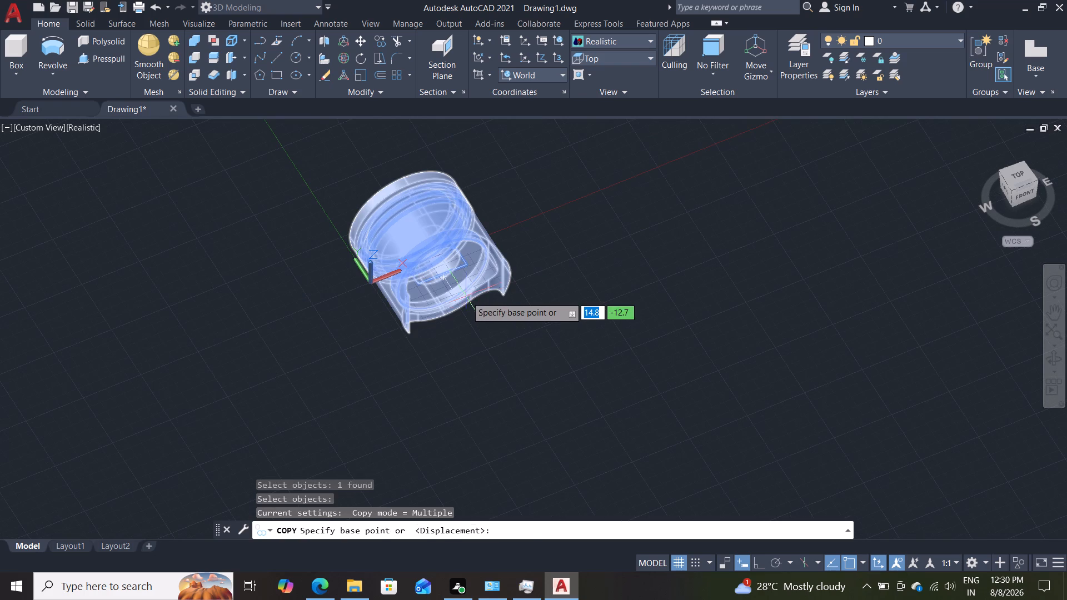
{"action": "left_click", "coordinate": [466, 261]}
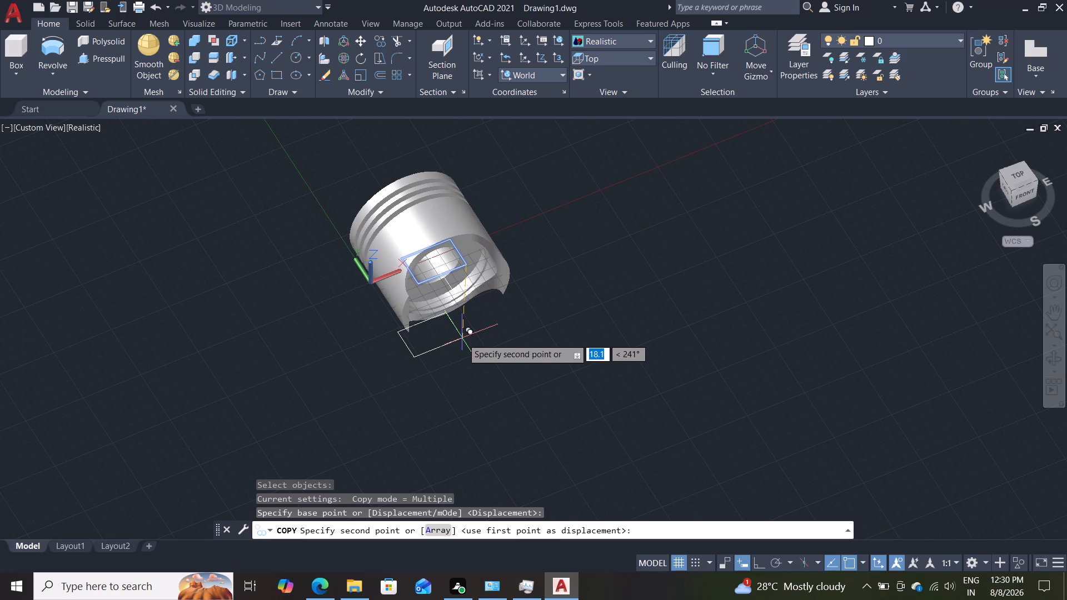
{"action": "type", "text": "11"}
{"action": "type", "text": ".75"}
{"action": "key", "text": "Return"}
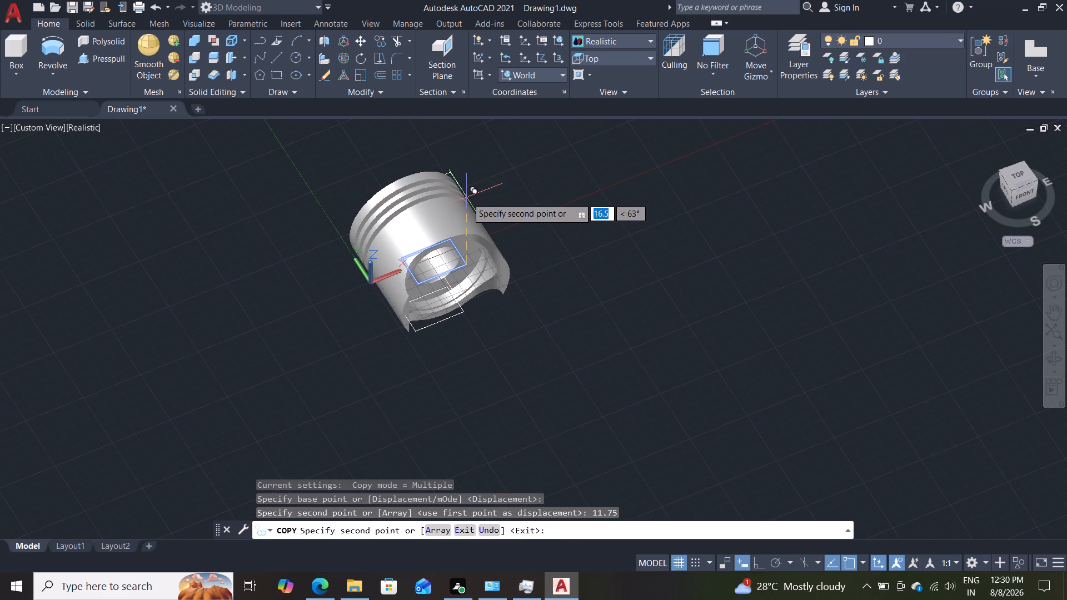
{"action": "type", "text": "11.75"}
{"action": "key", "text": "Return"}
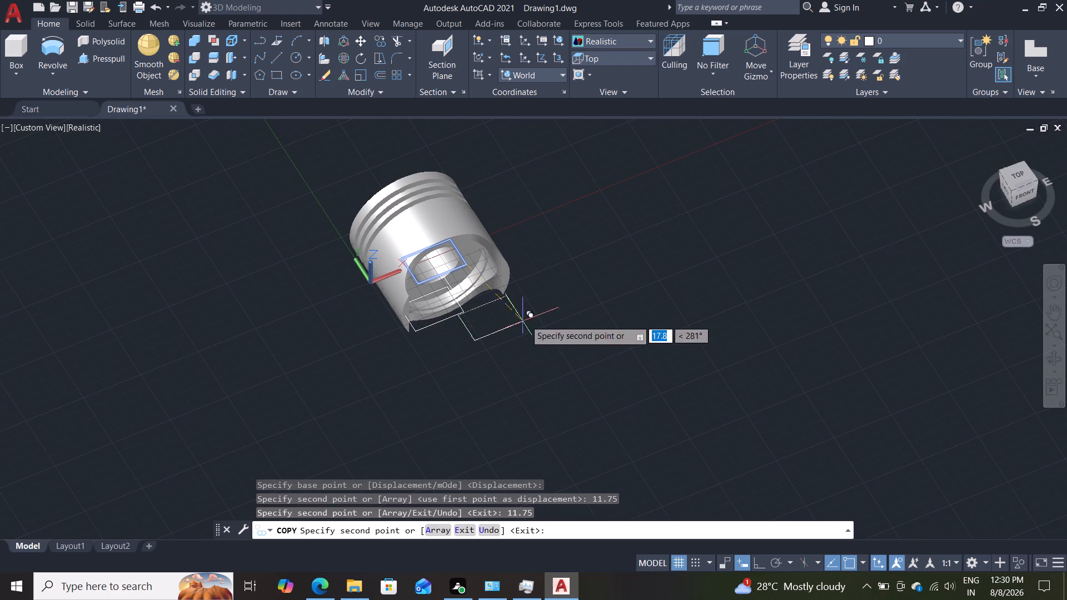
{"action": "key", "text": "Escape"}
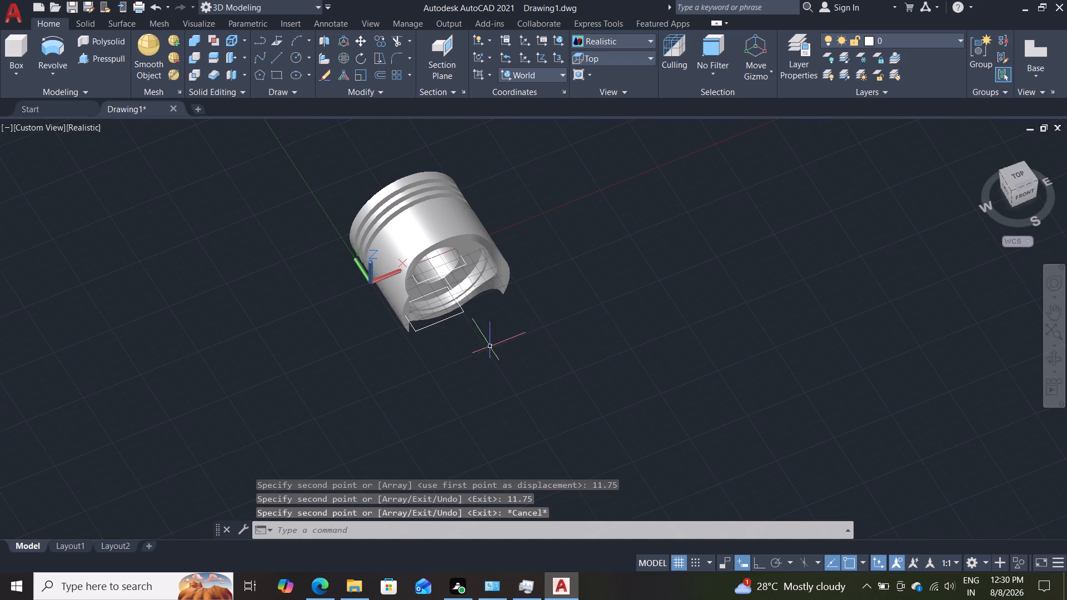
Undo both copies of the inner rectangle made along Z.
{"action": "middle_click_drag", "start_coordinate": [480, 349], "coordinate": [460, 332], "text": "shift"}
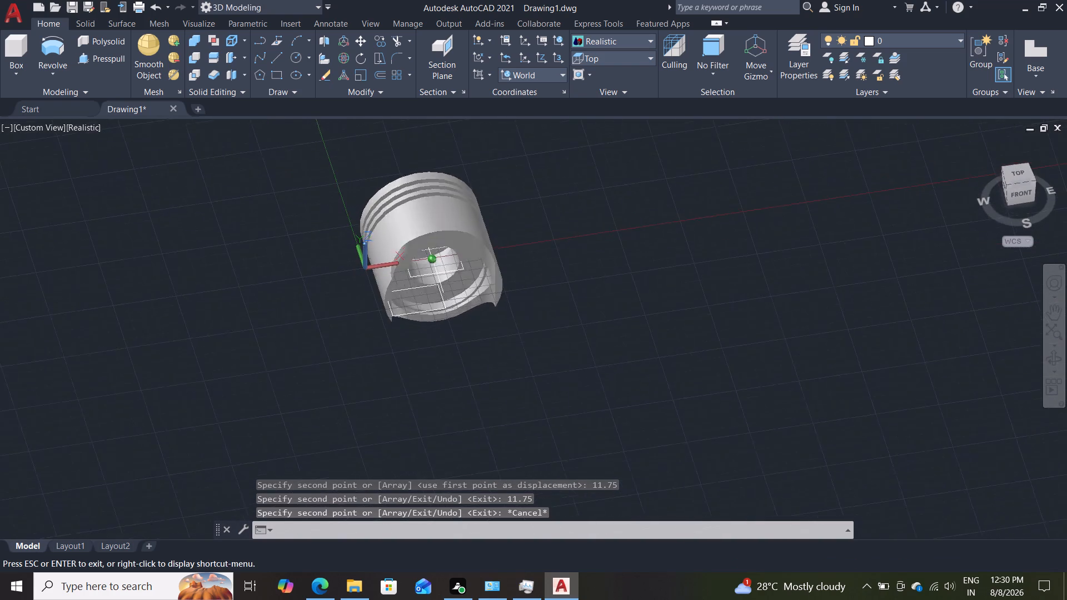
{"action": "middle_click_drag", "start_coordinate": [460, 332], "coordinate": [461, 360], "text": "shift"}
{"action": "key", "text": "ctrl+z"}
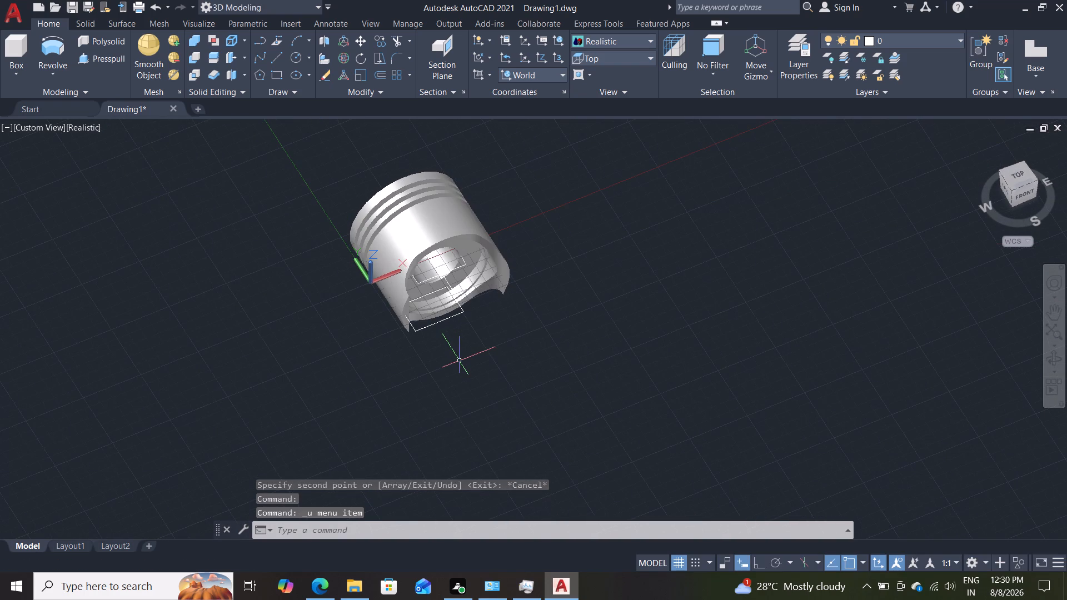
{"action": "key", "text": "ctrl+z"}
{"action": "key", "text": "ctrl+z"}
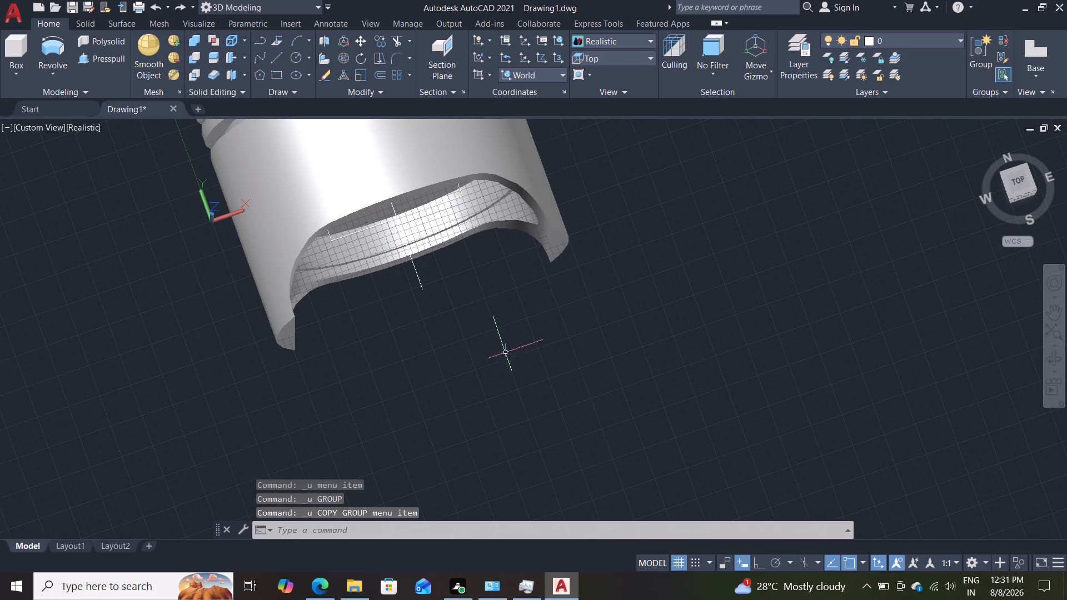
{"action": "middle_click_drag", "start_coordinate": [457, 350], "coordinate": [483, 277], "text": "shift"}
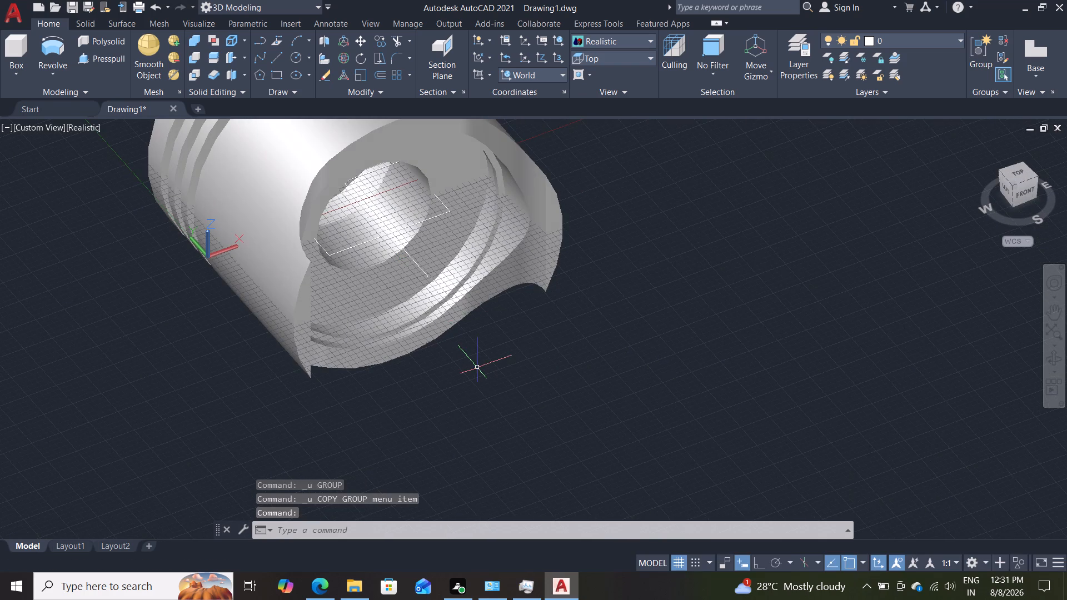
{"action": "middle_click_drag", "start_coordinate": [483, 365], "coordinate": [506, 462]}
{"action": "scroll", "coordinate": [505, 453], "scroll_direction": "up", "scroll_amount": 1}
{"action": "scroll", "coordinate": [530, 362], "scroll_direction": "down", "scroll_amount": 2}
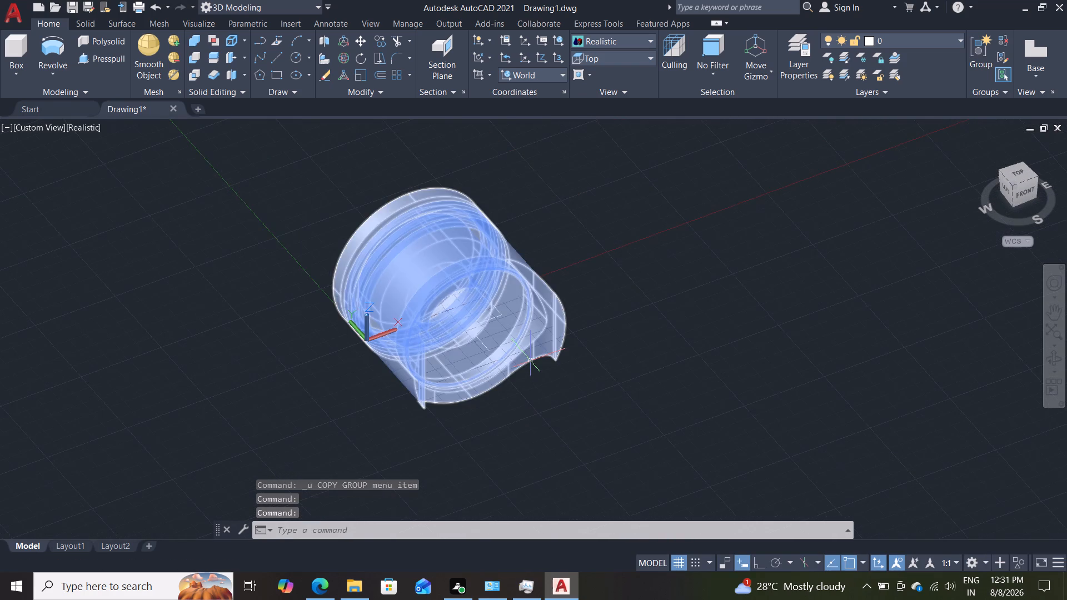
Copy the inner rectangle polyline from its corner twice, 11.75 units upward and 11.75 units downward, with Ortho mode on.
{"action": "scroll", "coordinate": [531, 361], "scroll_direction": "up", "scroll_amount": 3}
{"action": "type", "text": "co"}
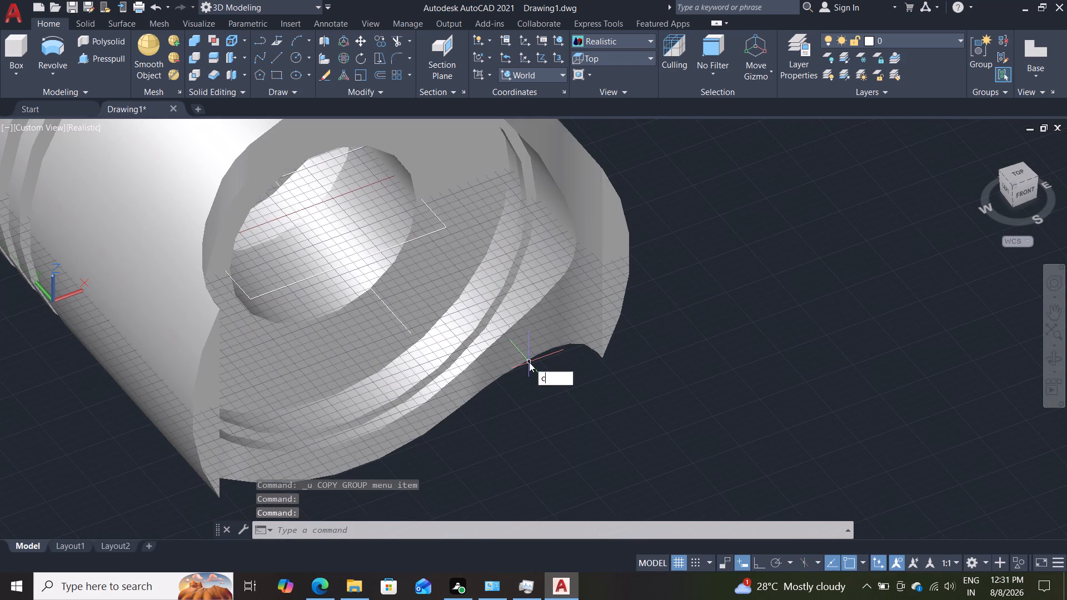
{"action": "key", "text": "Return"}
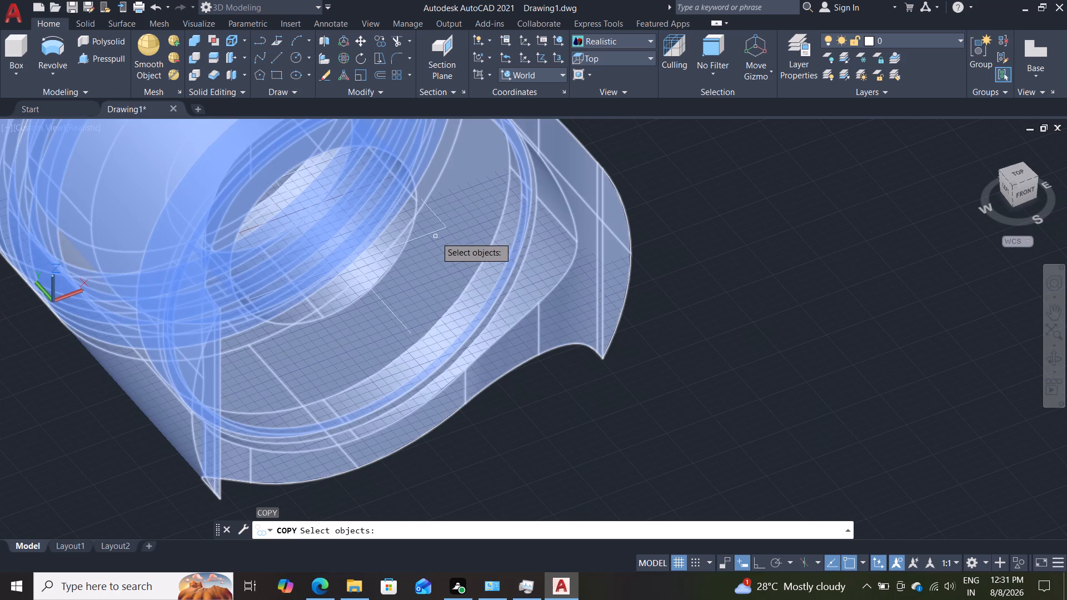
{"action": "left_click", "coordinate": [427, 234]}
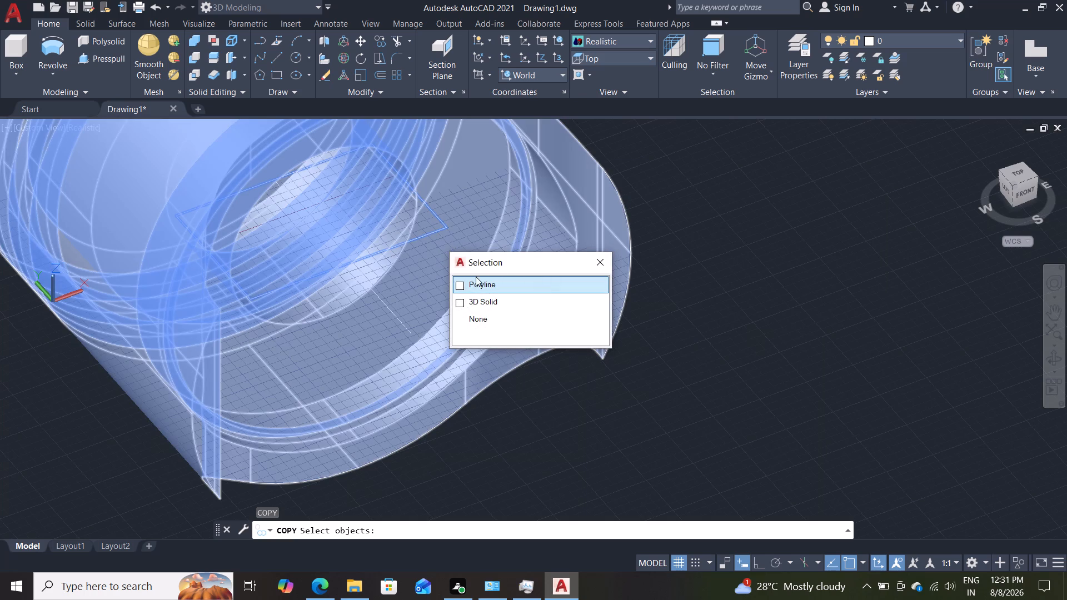
{"action": "left_click", "coordinate": [484, 287]}
{"action": "key", "text": "Return"}
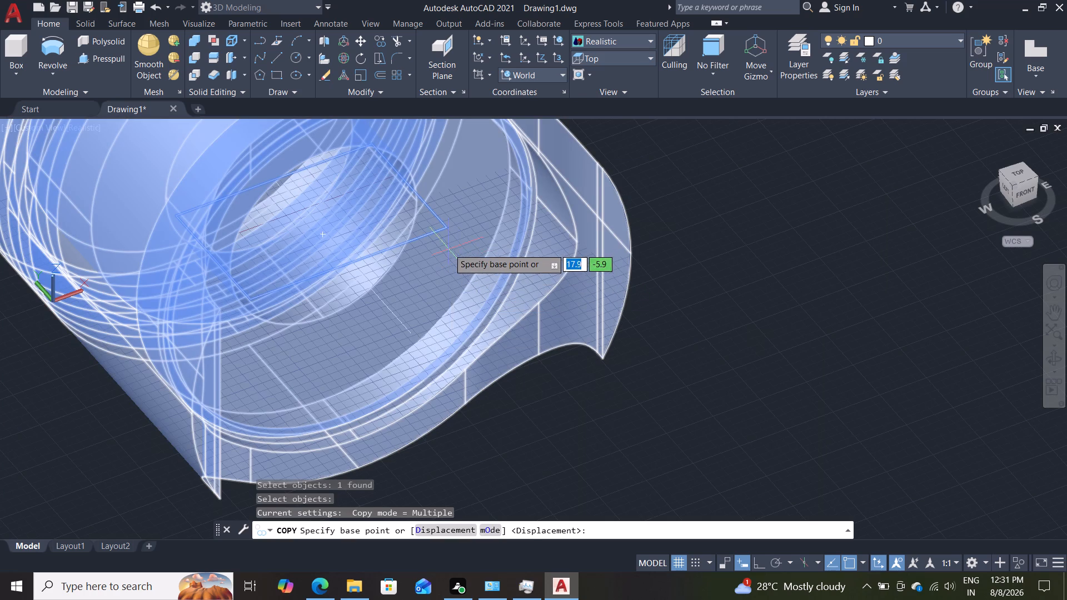
{"action": "left_click", "coordinate": [448, 229]}
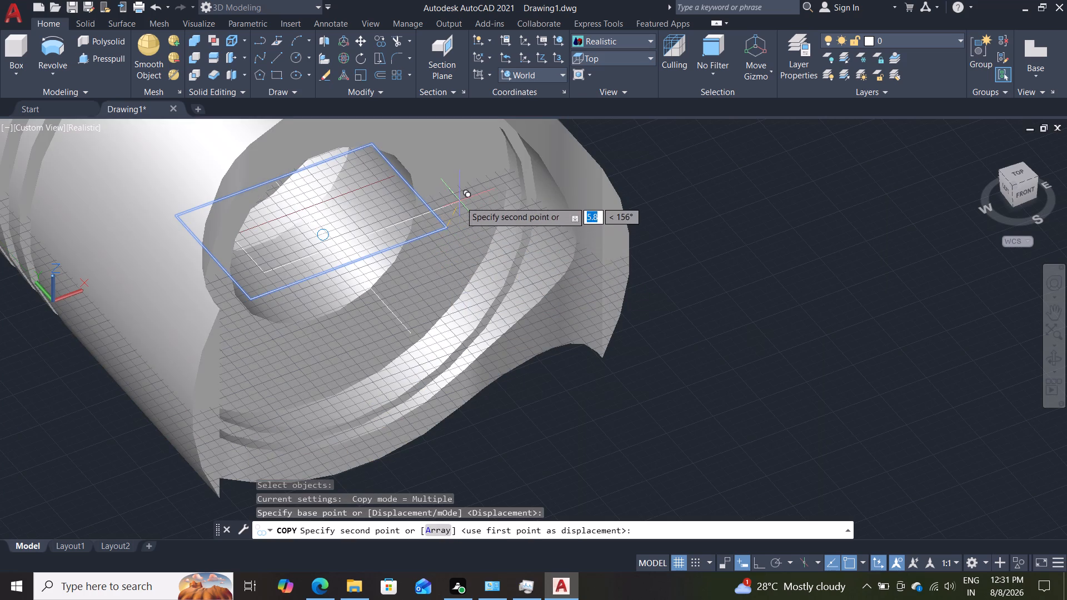
{"action": "key", "text": "F8"}
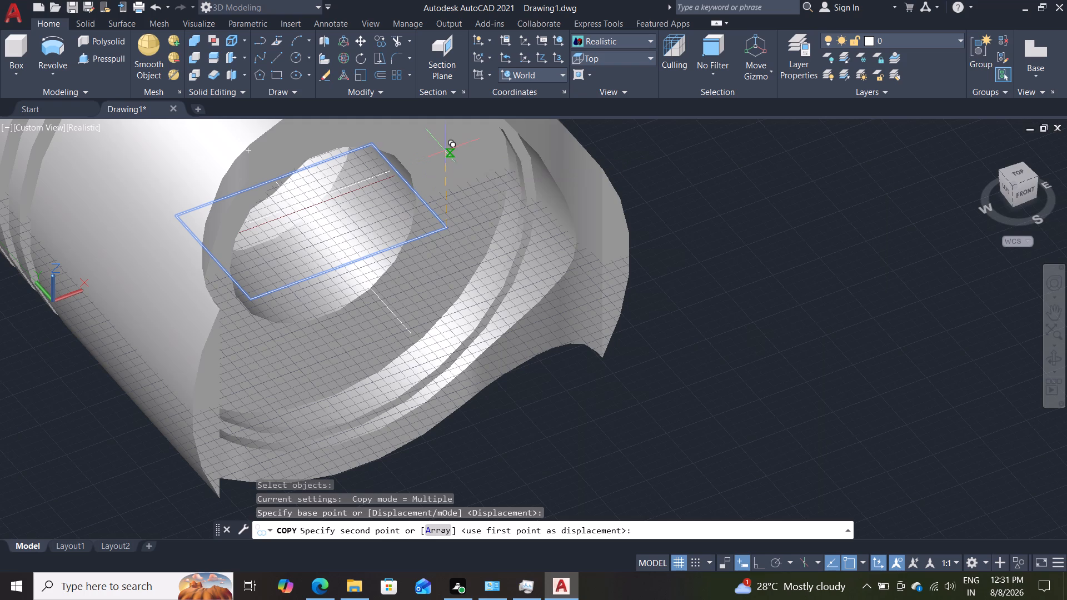
{"action": "scroll", "coordinate": [445, 151], "scroll_direction": "down", "scroll_amount": 1}
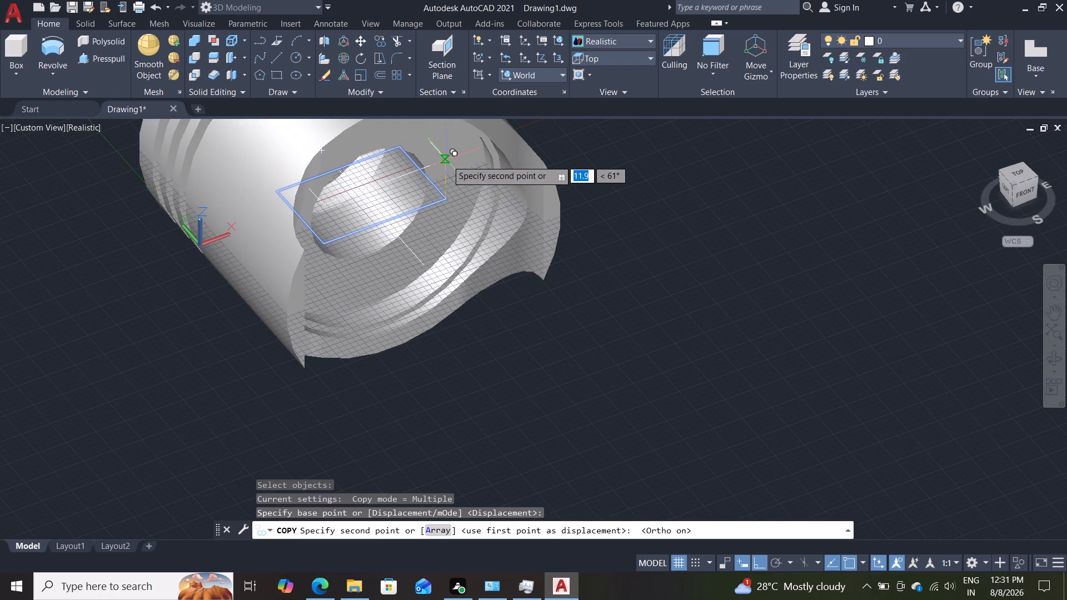
{"action": "middle_click_drag", "start_coordinate": [447, 160], "coordinate": [455, 229], "text": "shift"}
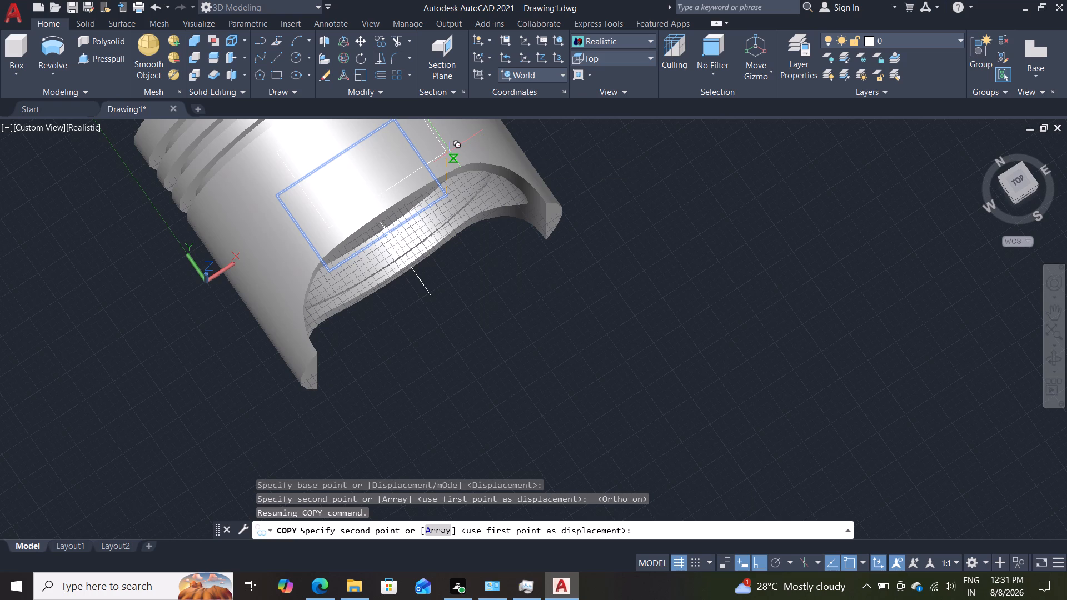
{"action": "type", "text": "11"}
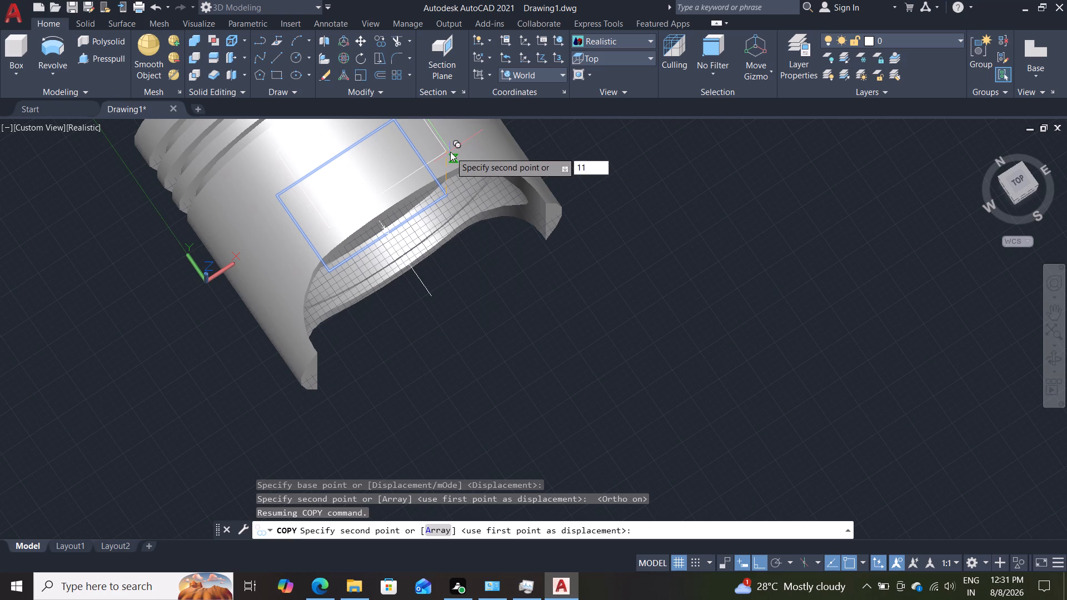
{"action": "type", "text": ".75"}
{"action": "key", "text": "Return"}
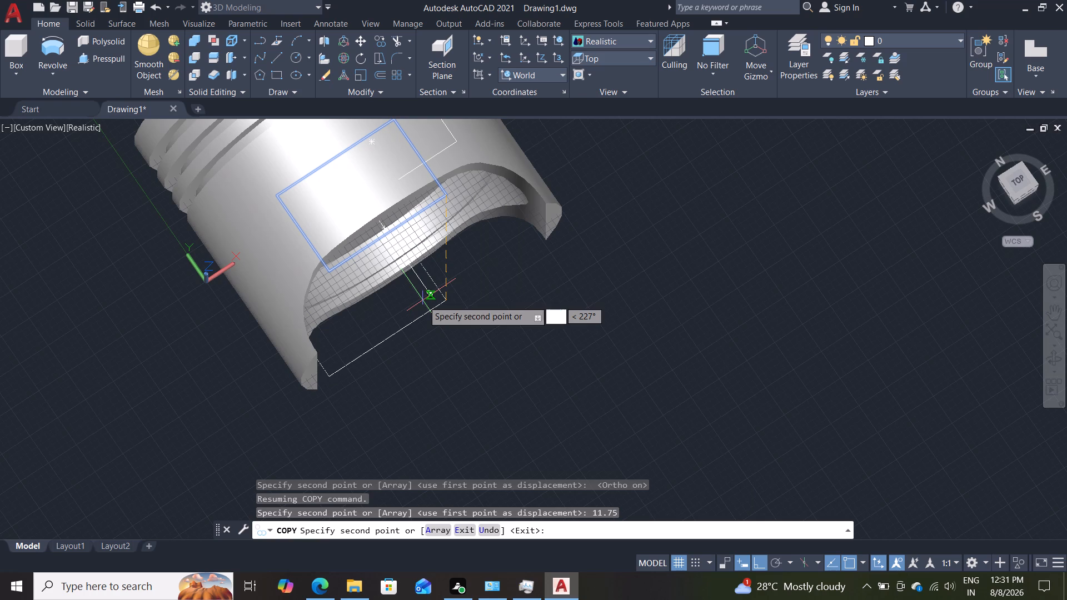
{"action": "type", "text": "11.75"}
{"action": "key", "text": "Return"}
{"action": "key", "text": "Escape"}
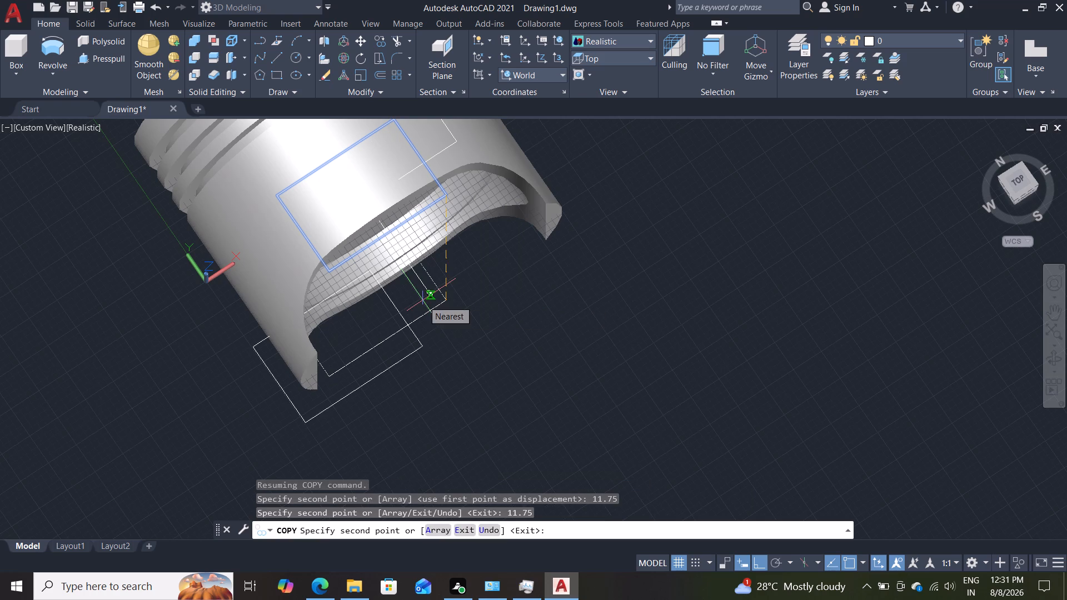
Delete the lower copy of the inner rectangle polyline.
{"action": "middle_click_drag", "start_coordinate": [504, 350], "coordinate": [512, 341], "text": "shift"}
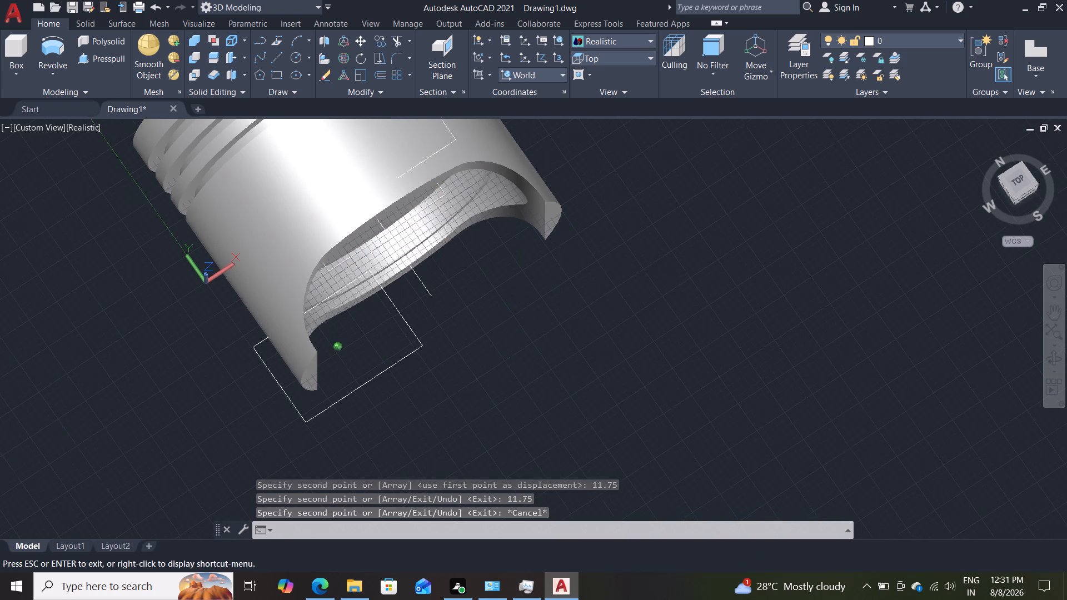
{"action": "middle_click_drag", "start_coordinate": [512, 341], "coordinate": [468, 269], "text": "shift"}
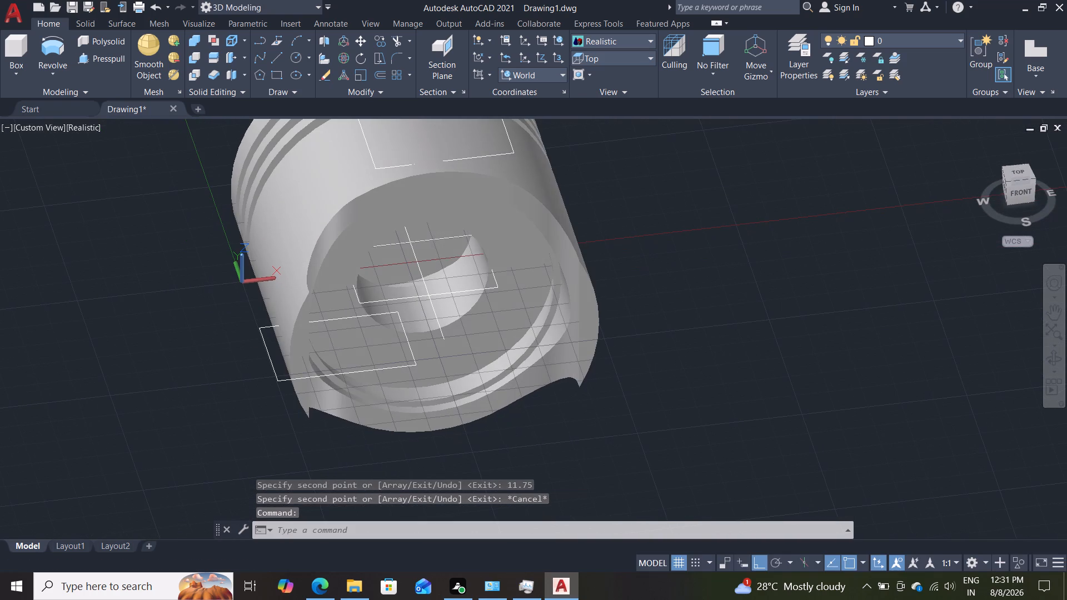
{"action": "left_click", "coordinate": [412, 346]}
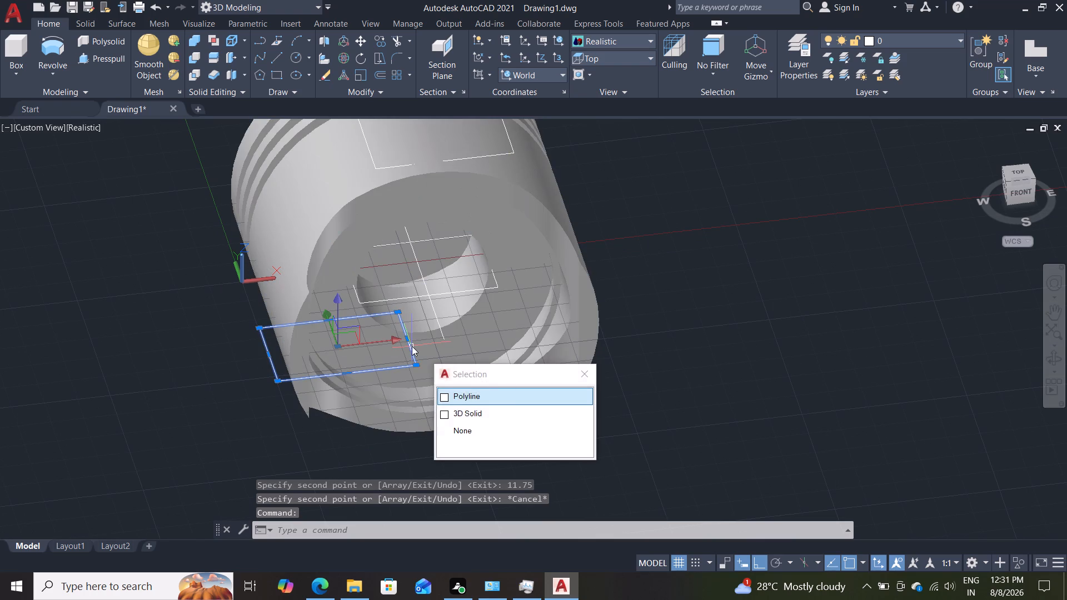
{"action": "key", "text": "Delete"}
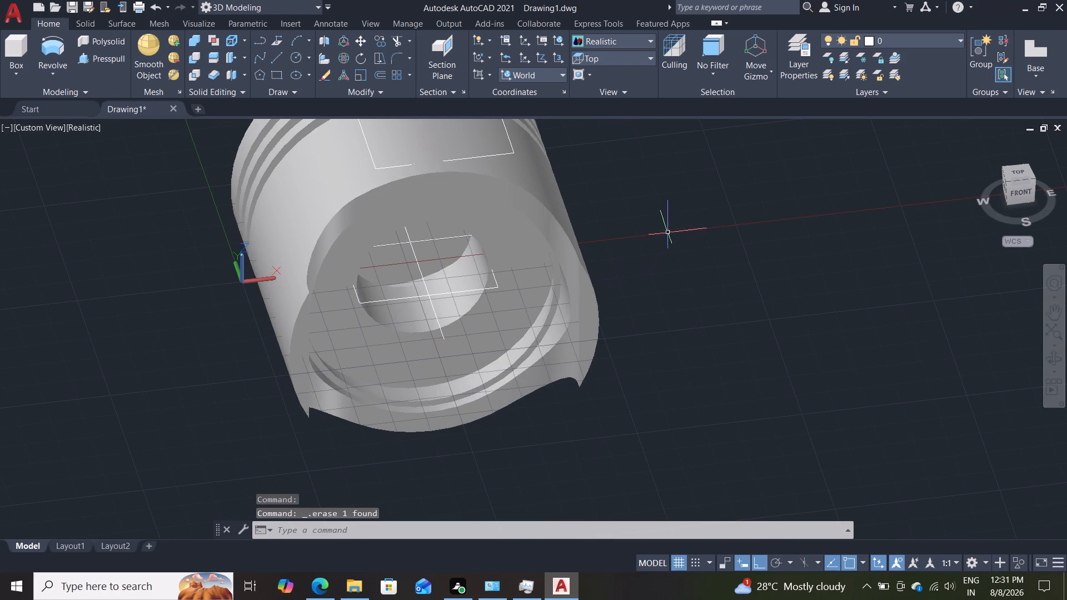
Examine the position of the upper rectangle copy relative to the piston from several orbited views.
{"action": "scroll", "coordinate": [673, 224], "scroll_direction": "up", "scroll_amount": 1, "text": "shift"}
{"action": "middle_click_drag", "start_coordinate": [675, 222], "coordinate": [762, 204], "text": "shift"}
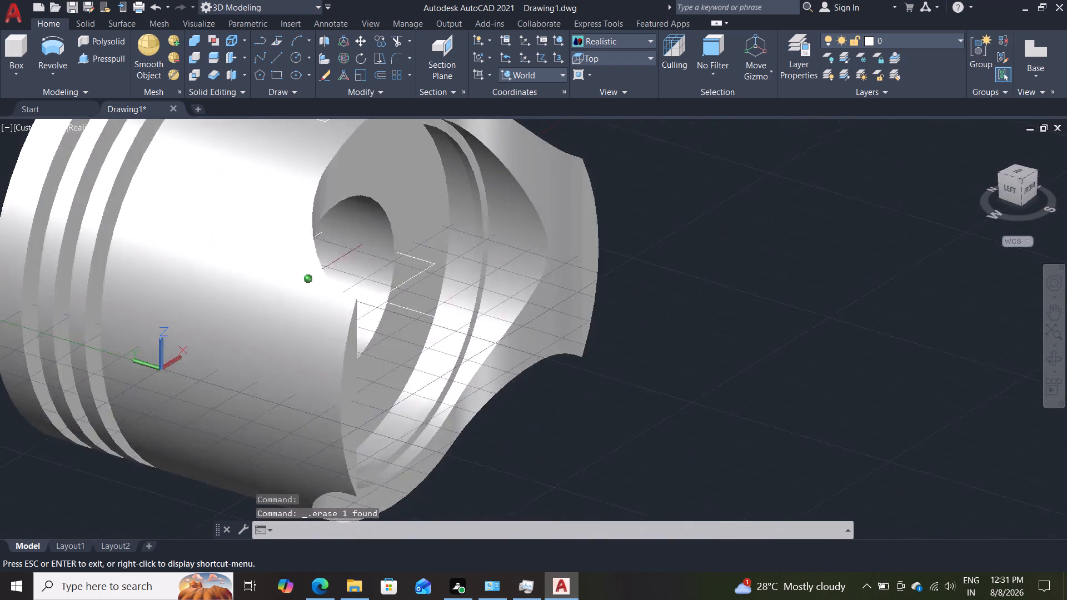
{"action": "middle_click_drag", "start_coordinate": [762, 204], "coordinate": [647, 252], "text": "shift"}
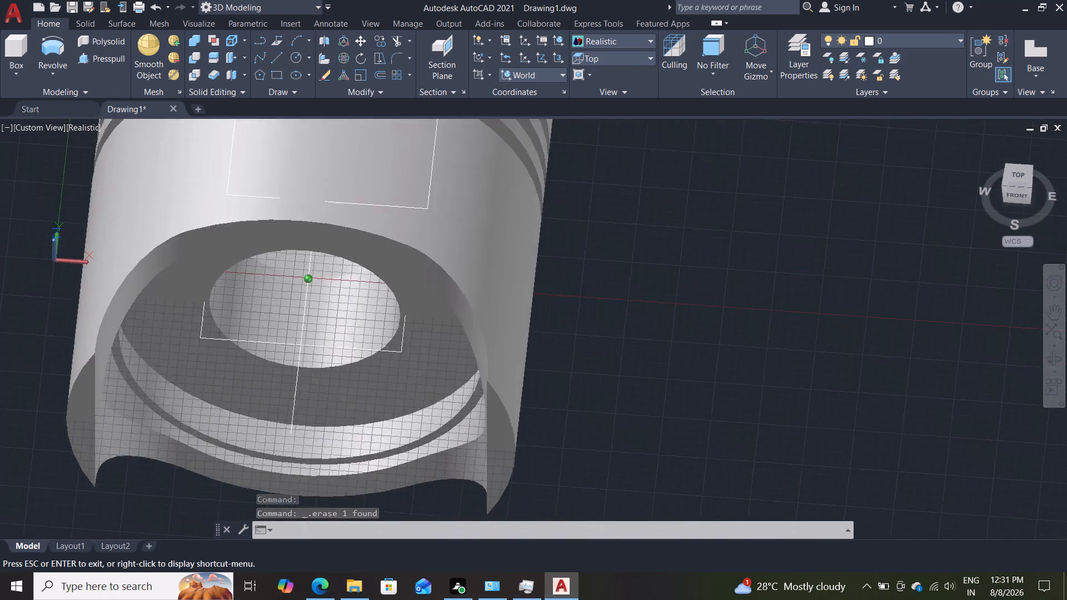
{"action": "middle_click_drag", "start_coordinate": [647, 252], "coordinate": [694, 221], "text": "shift"}
{"action": "scroll", "coordinate": [670, 214], "scroll_direction": "down", "scroll_amount": 1}
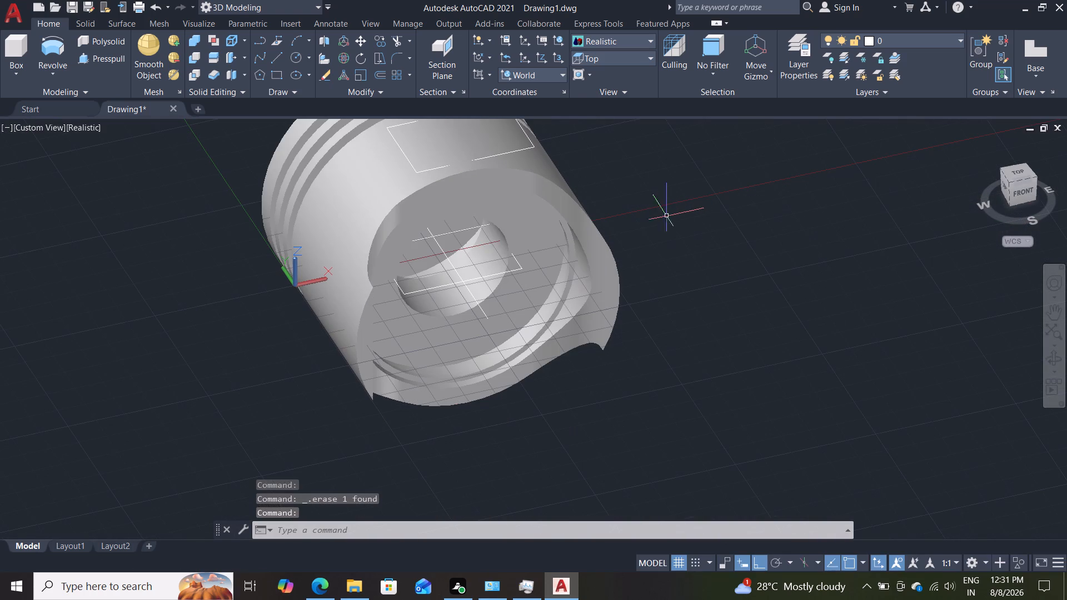
{"action": "middle_click_drag", "start_coordinate": [626, 186], "coordinate": [580, 241], "text": "shift"}
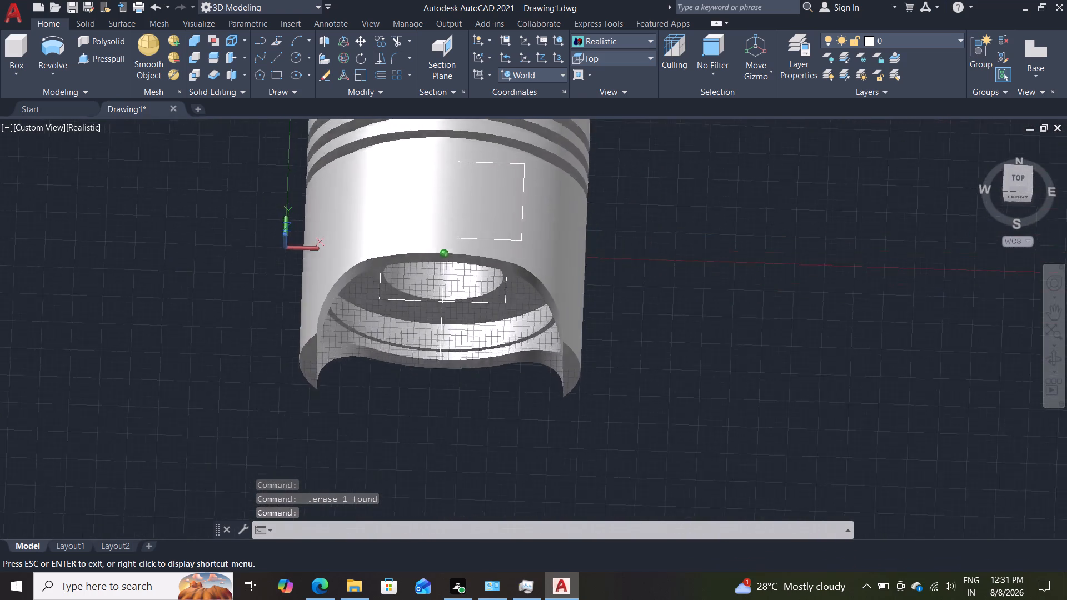
{"action": "middle_click_drag", "start_coordinate": [580, 241], "coordinate": [626, 249], "text": "shift"}
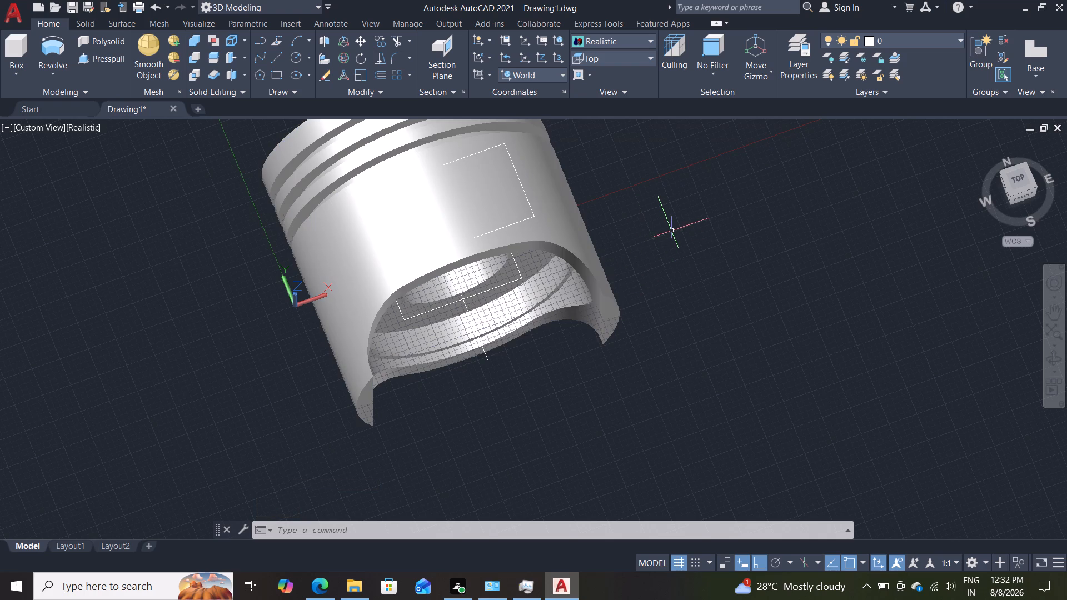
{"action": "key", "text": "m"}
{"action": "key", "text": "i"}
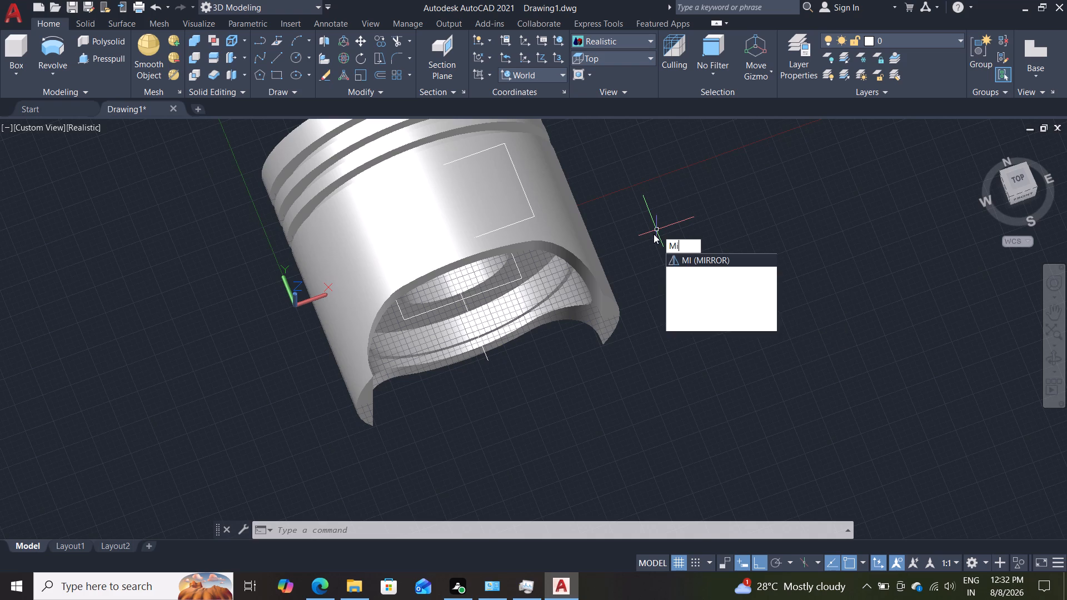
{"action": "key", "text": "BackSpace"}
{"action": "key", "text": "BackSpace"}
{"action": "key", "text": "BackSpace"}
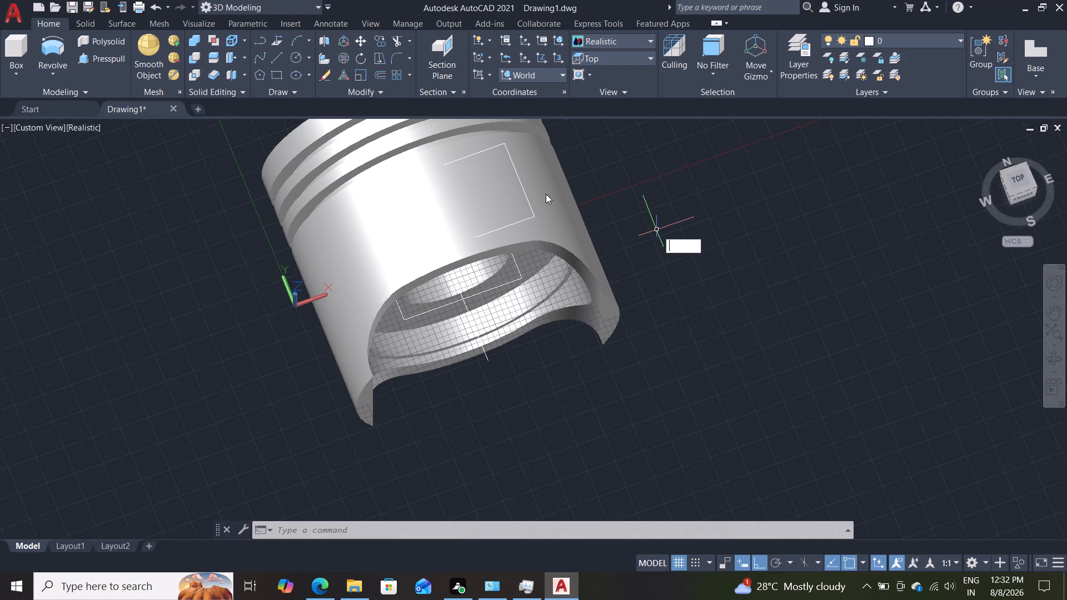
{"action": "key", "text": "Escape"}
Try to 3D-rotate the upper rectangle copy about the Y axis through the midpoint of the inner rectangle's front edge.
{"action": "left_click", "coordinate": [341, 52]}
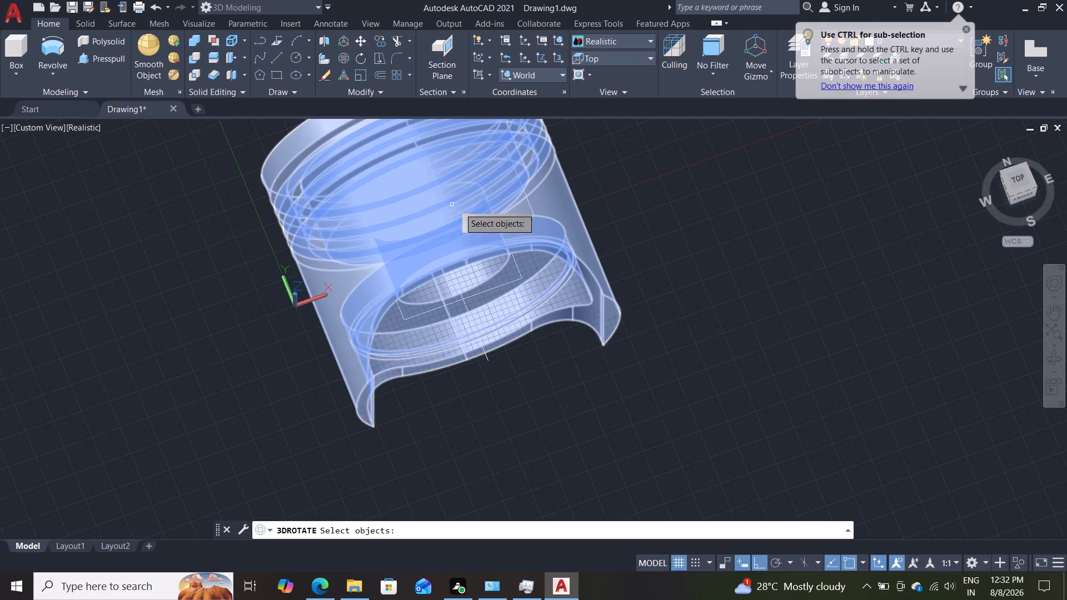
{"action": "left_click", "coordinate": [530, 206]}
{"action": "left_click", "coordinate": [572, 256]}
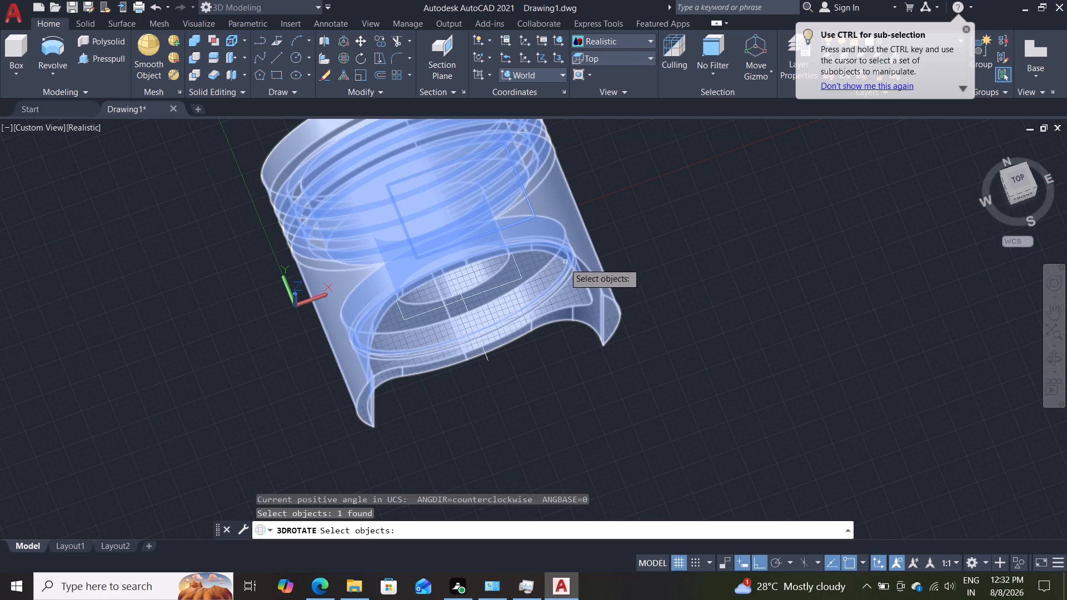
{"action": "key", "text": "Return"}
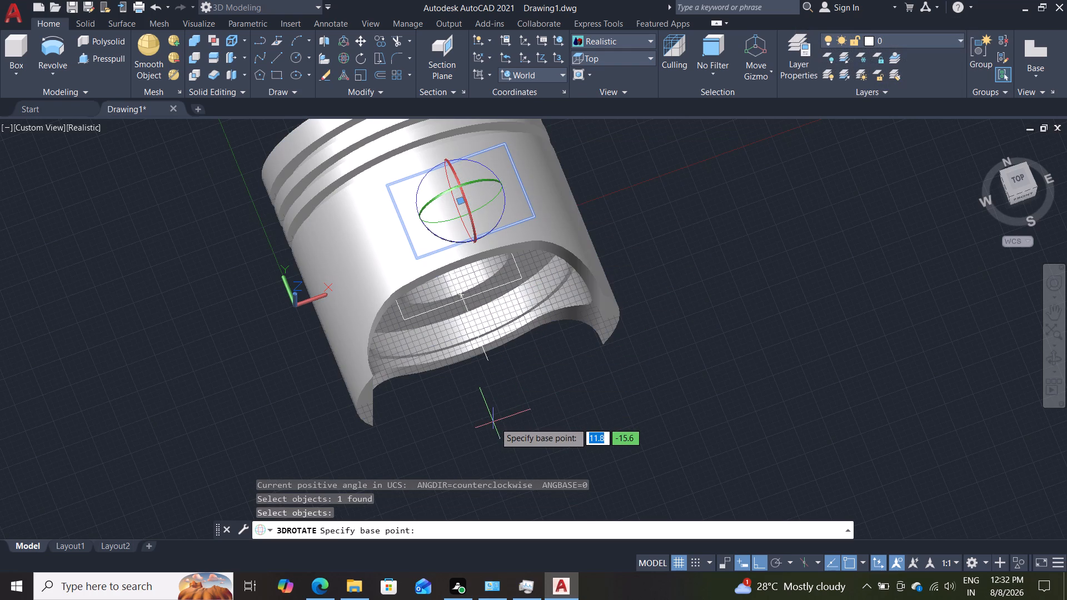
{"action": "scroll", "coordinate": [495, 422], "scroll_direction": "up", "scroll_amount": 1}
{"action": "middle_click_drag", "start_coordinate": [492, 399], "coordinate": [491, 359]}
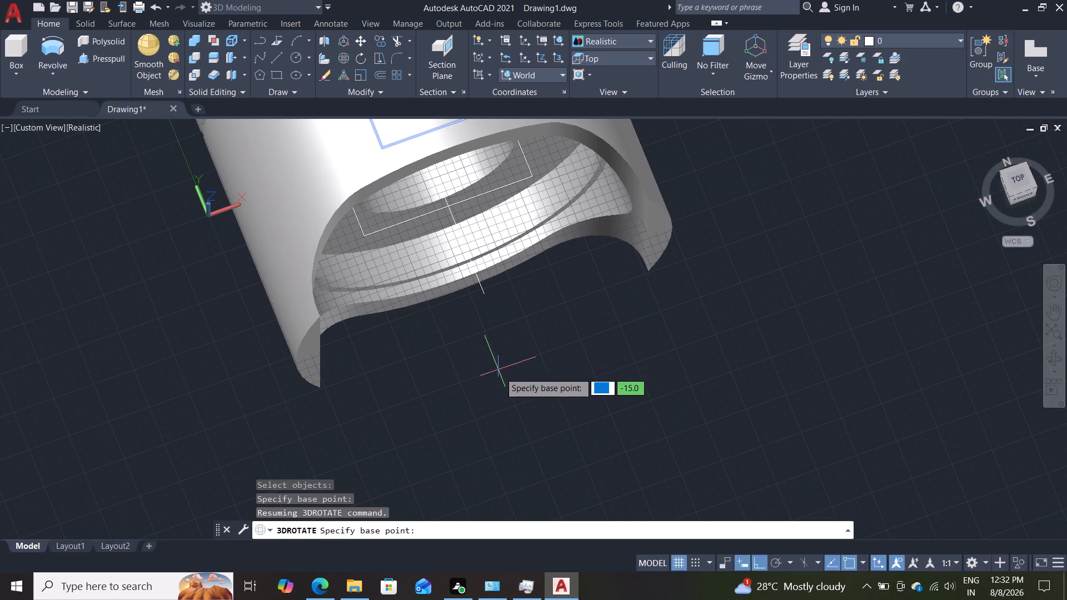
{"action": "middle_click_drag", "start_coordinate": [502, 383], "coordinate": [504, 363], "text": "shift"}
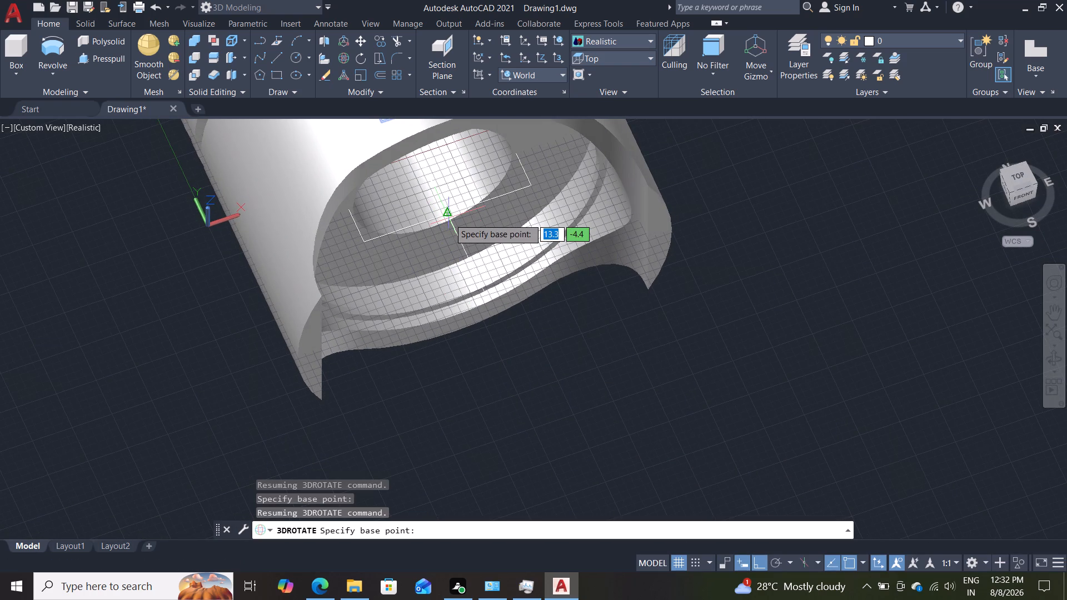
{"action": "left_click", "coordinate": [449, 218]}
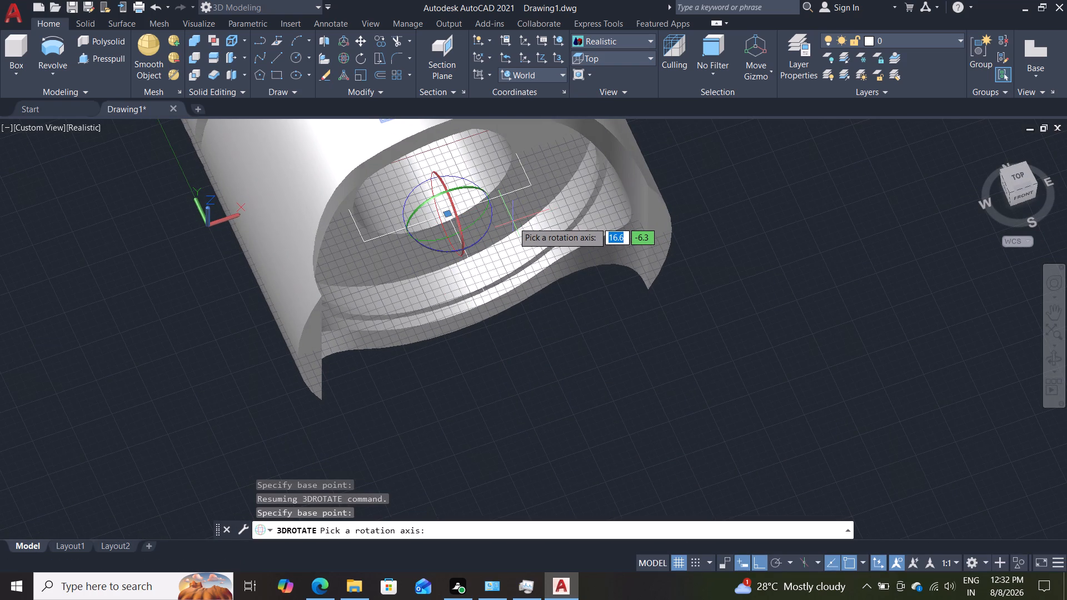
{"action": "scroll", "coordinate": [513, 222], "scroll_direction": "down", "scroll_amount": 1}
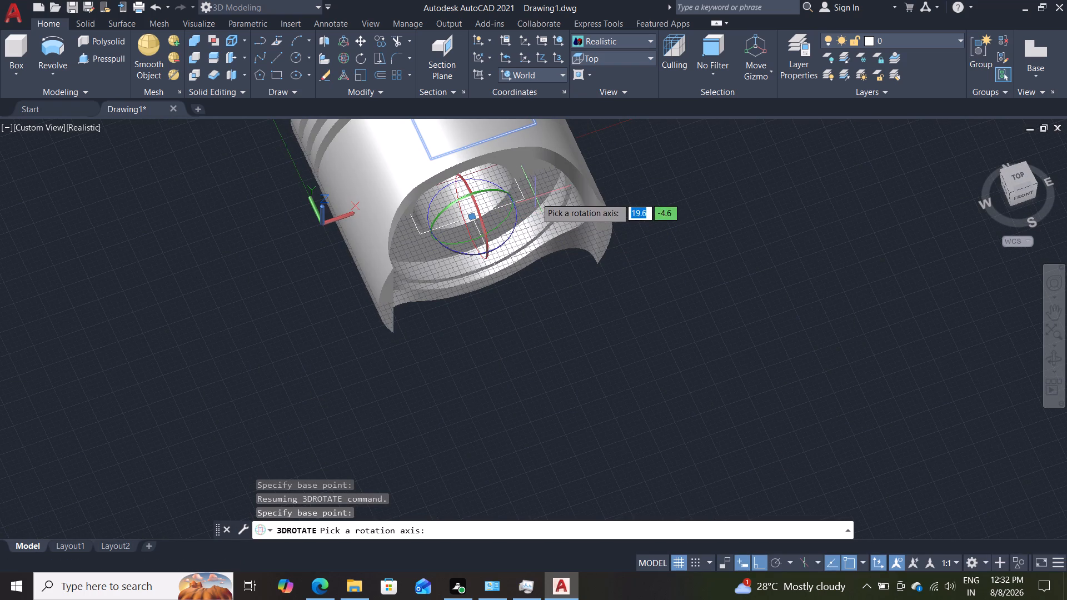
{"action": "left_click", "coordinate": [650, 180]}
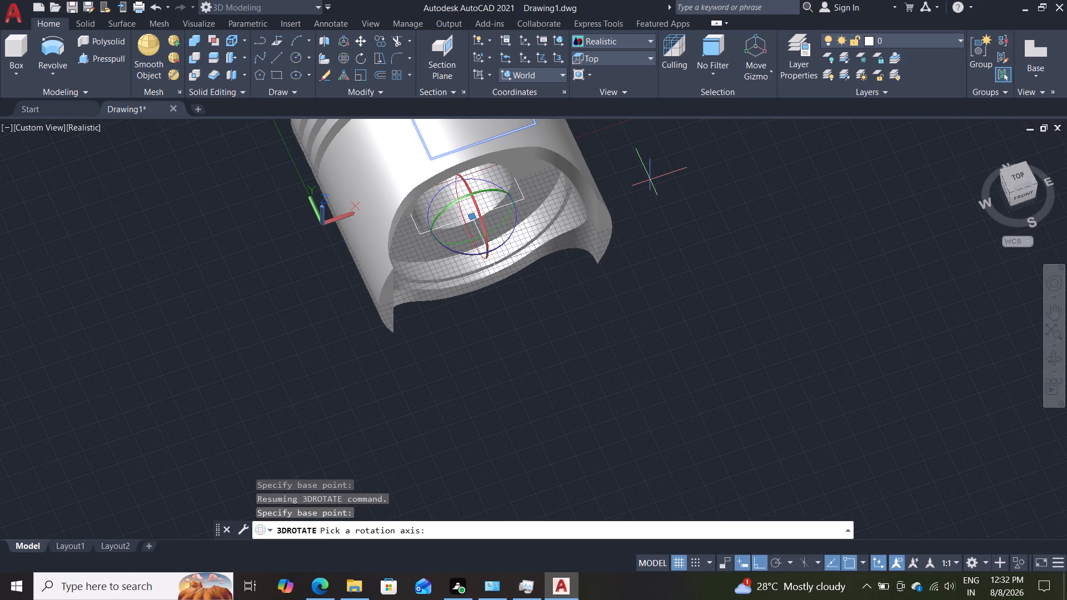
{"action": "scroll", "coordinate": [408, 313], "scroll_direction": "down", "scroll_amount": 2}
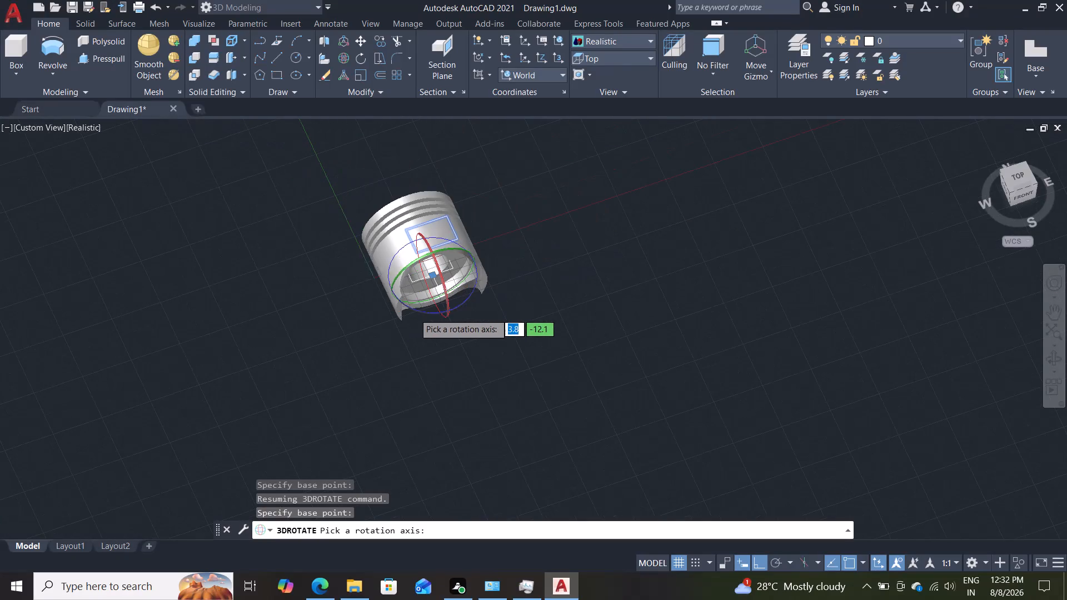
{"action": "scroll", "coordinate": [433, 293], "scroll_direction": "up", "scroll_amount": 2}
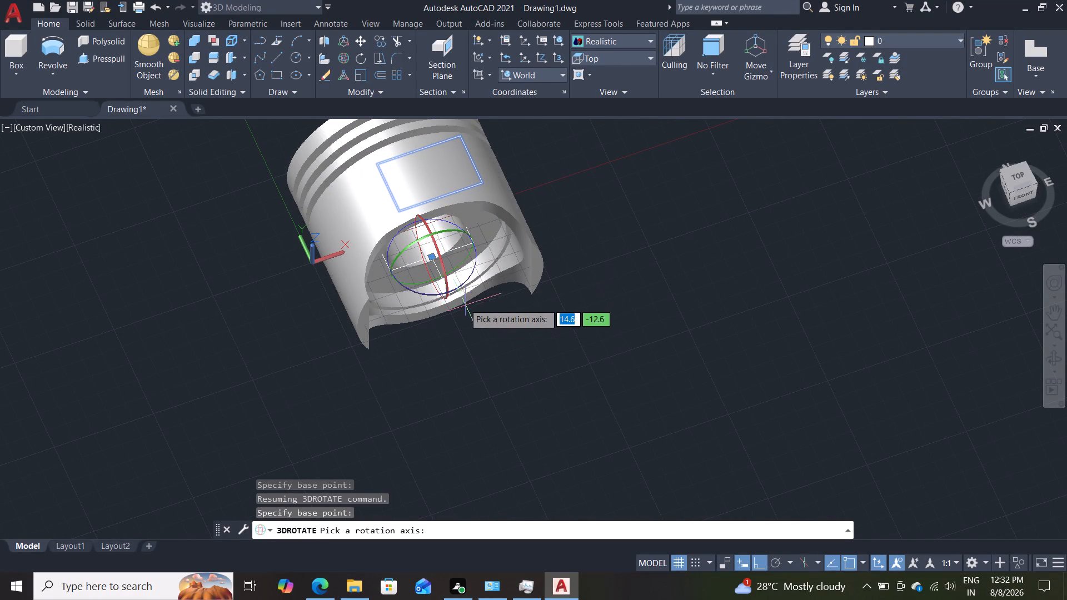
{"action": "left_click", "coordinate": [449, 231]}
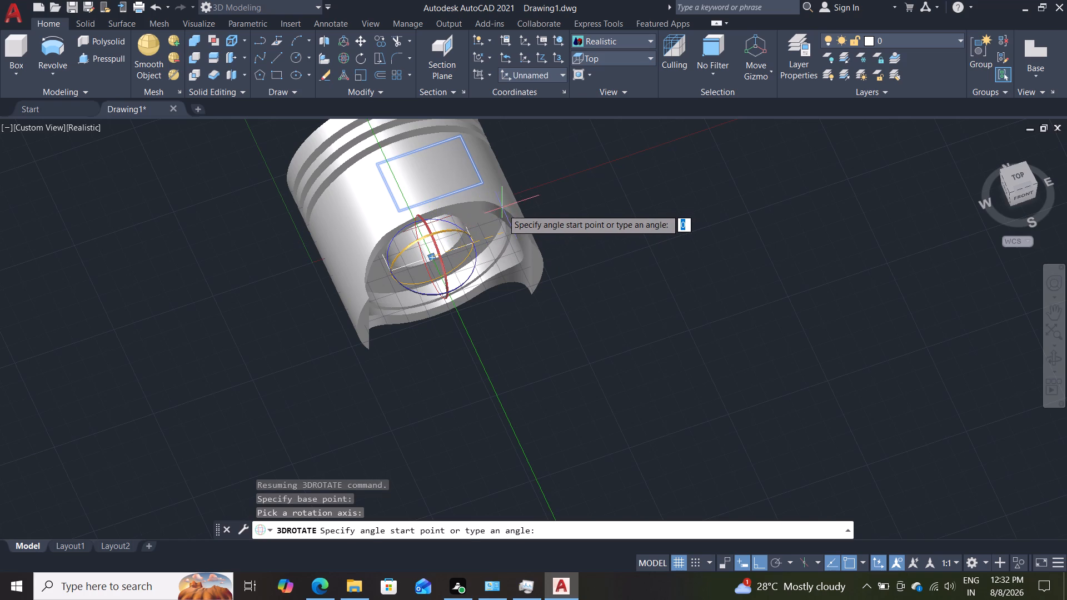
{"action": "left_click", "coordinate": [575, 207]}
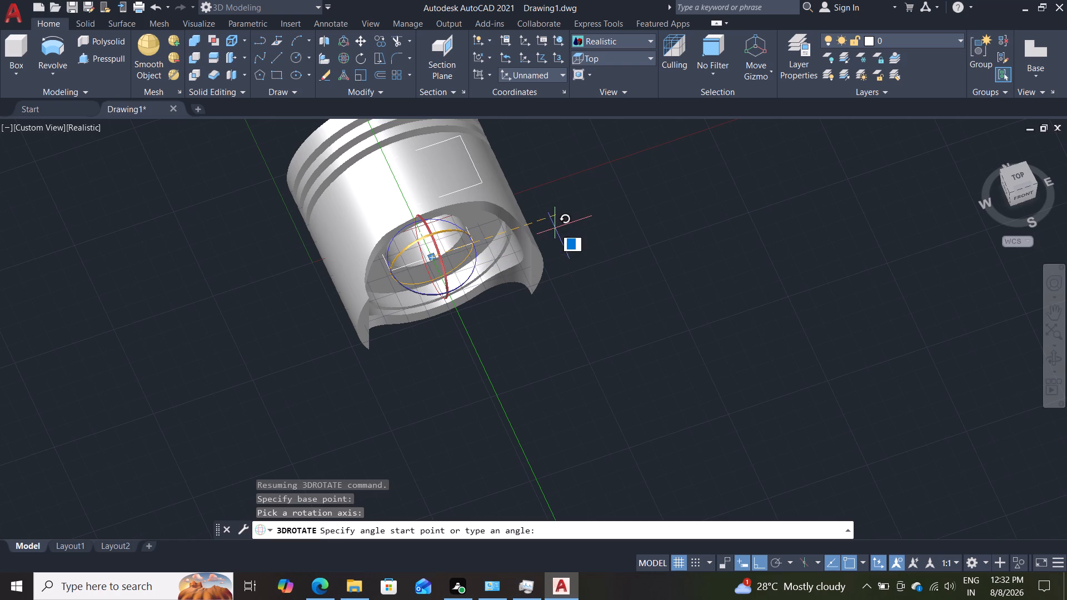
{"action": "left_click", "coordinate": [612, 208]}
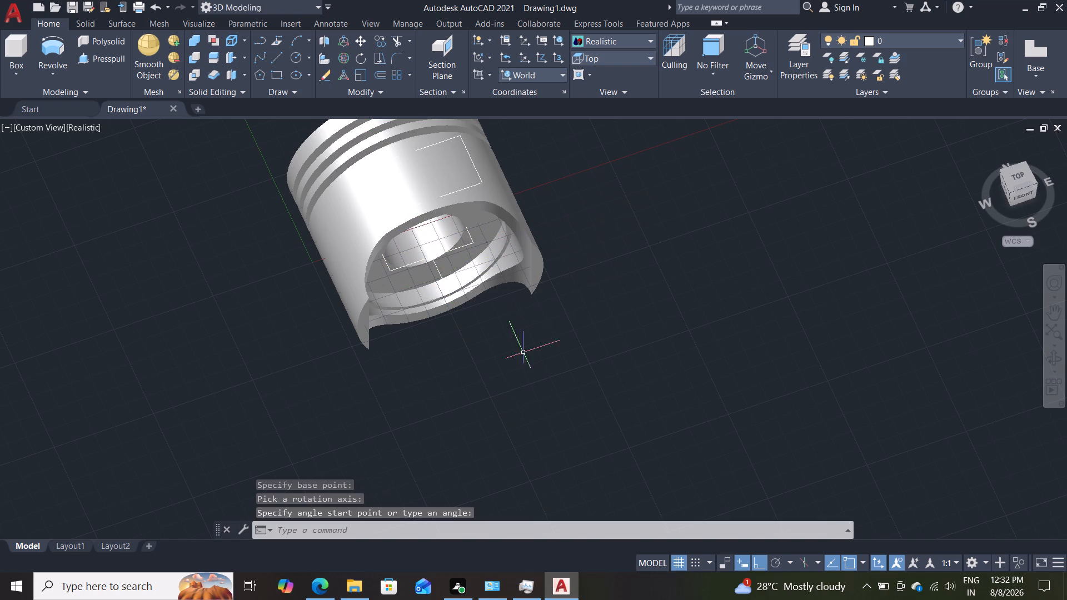
Examine the upper rectangle's placement relative to the piston and the inner rectangle from several orbited views.
{"action": "middle_click_drag", "start_coordinate": [490, 384], "coordinate": [592, 221], "text": "shift"}
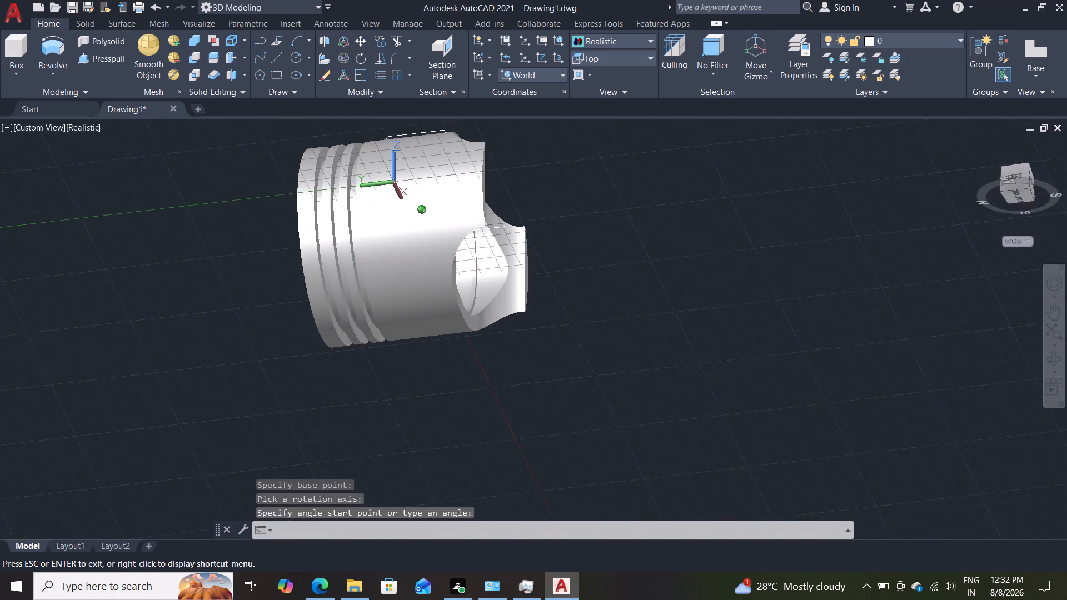
{"action": "middle_click_drag", "start_coordinate": [592, 221], "coordinate": [591, 323], "text": "shift"}
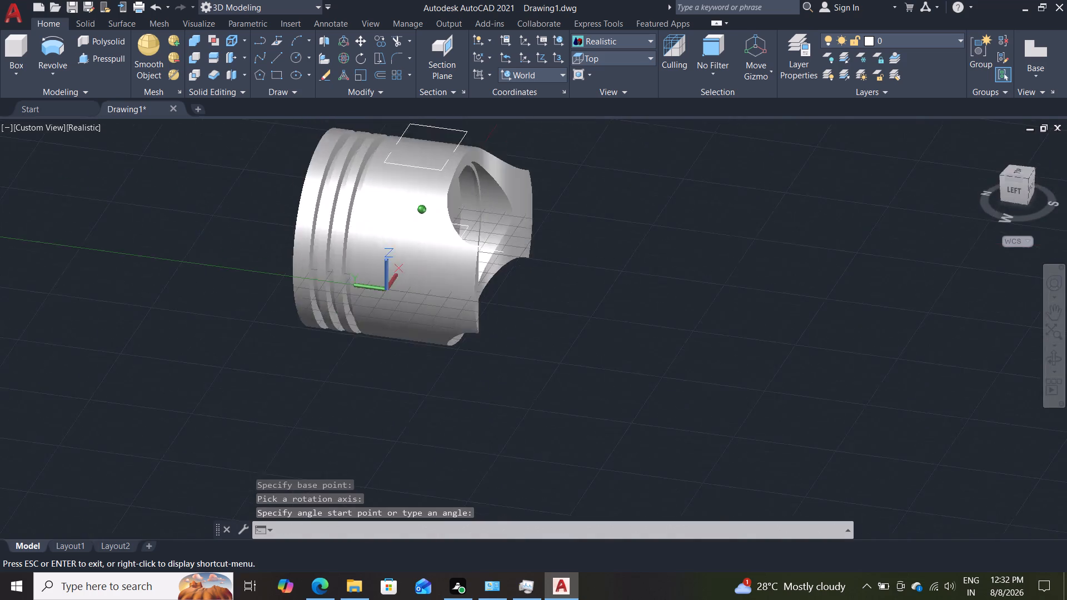
{"action": "middle_click_drag", "start_coordinate": [591, 323], "coordinate": [493, 342], "text": "shift"}
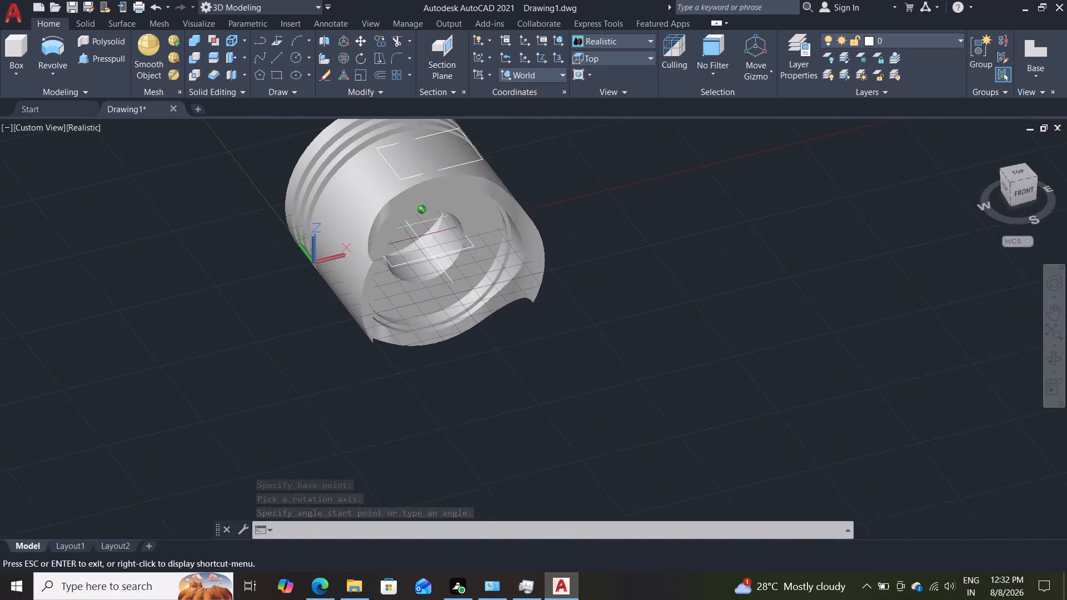
{"action": "middle_click_drag", "start_coordinate": [493, 342], "coordinate": [491, 347], "text": "shift"}
{"action": "scroll", "coordinate": [503, 310], "scroll_direction": "down", "scroll_amount": 2}
{"action": "scroll", "coordinate": [504, 311], "scroll_direction": "up", "scroll_amount": 3}
{"action": "middle_click_drag", "start_coordinate": [505, 311], "coordinate": [515, 401]}
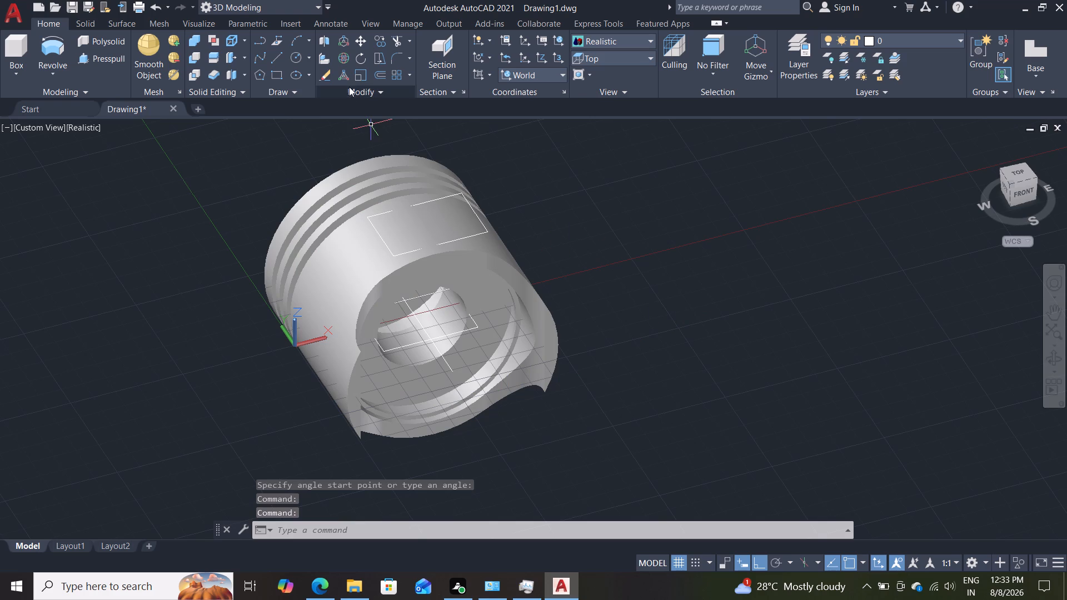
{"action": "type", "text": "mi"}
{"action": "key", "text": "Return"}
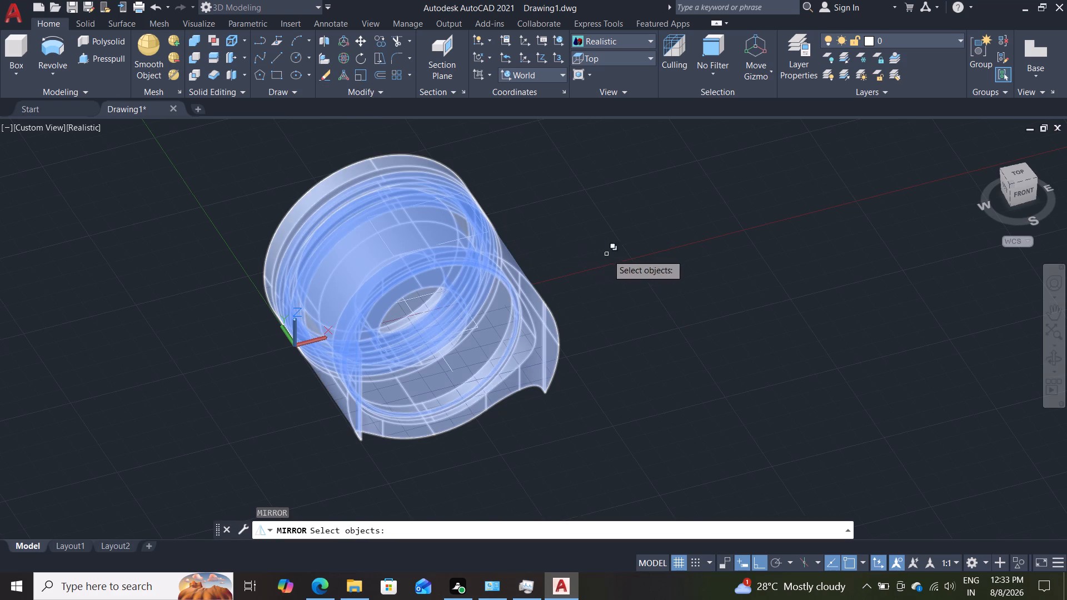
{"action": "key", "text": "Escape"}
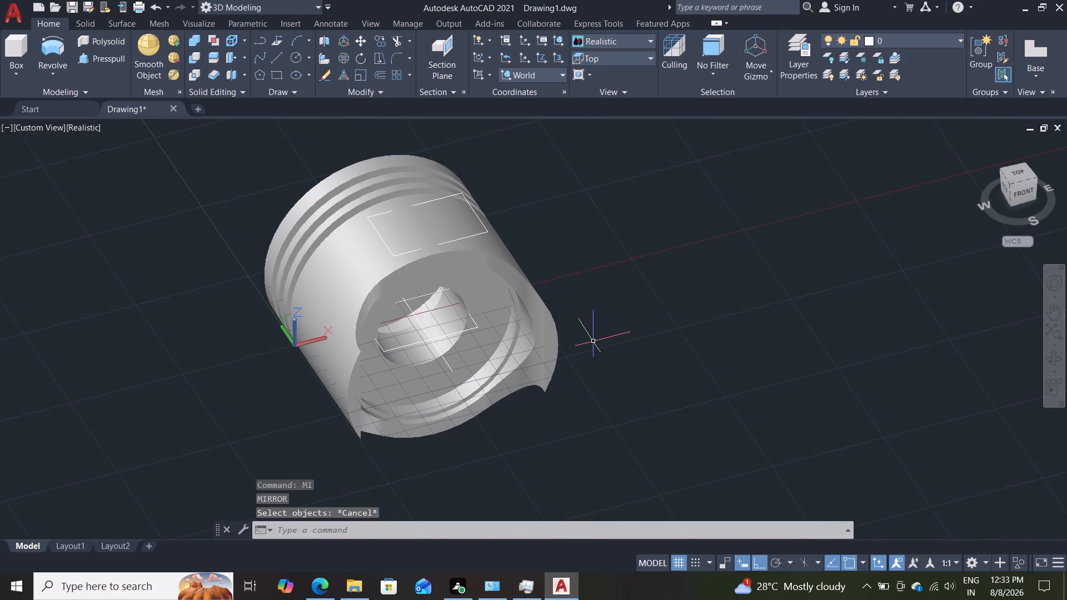
Copy the inner rectangle polyline from its corner, placing the copy 11.75 units away on the piston's lower side.
{"action": "key", "text": "c"}
{"action": "key", "text": "o"}
{"action": "key", "text": "Return"}
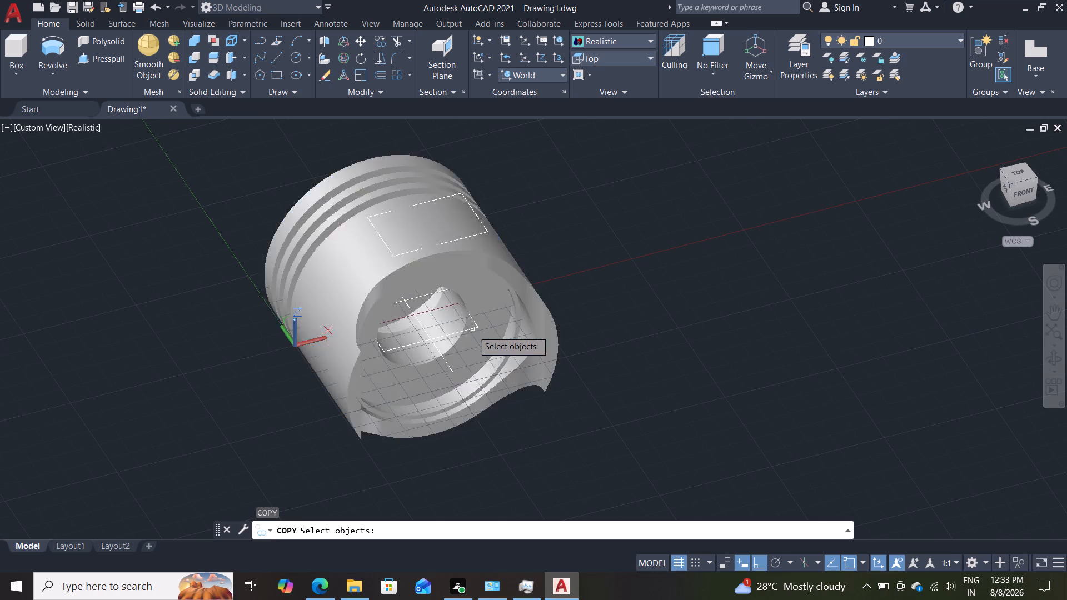
{"action": "left_click", "coordinate": [472, 328]}
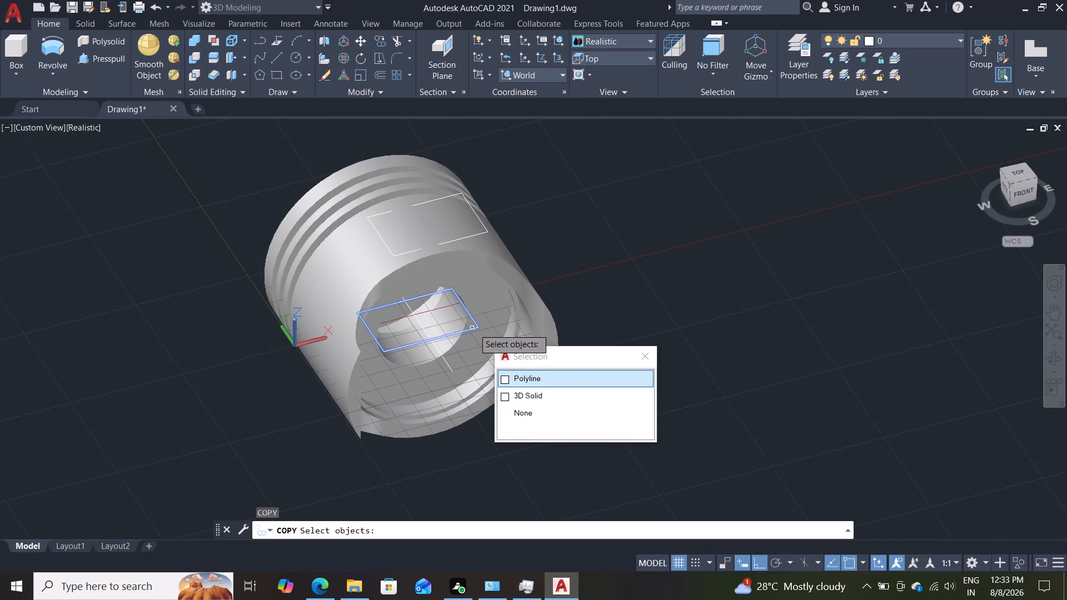
{"action": "left_click", "coordinate": [520, 378]}
{"action": "key", "text": "Return"}
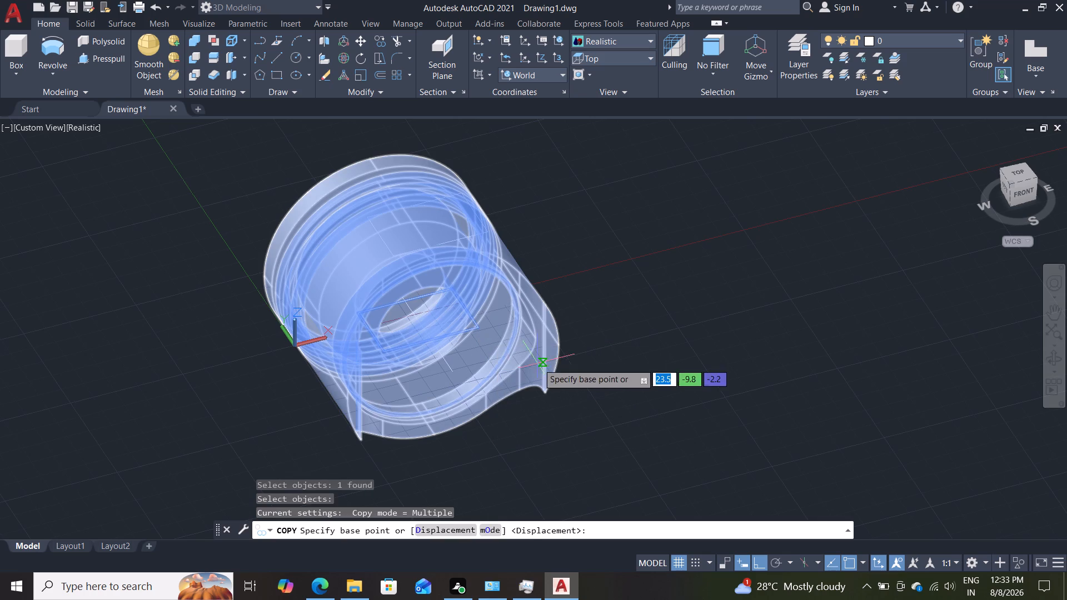
{"action": "left_click", "coordinate": [483, 332]}
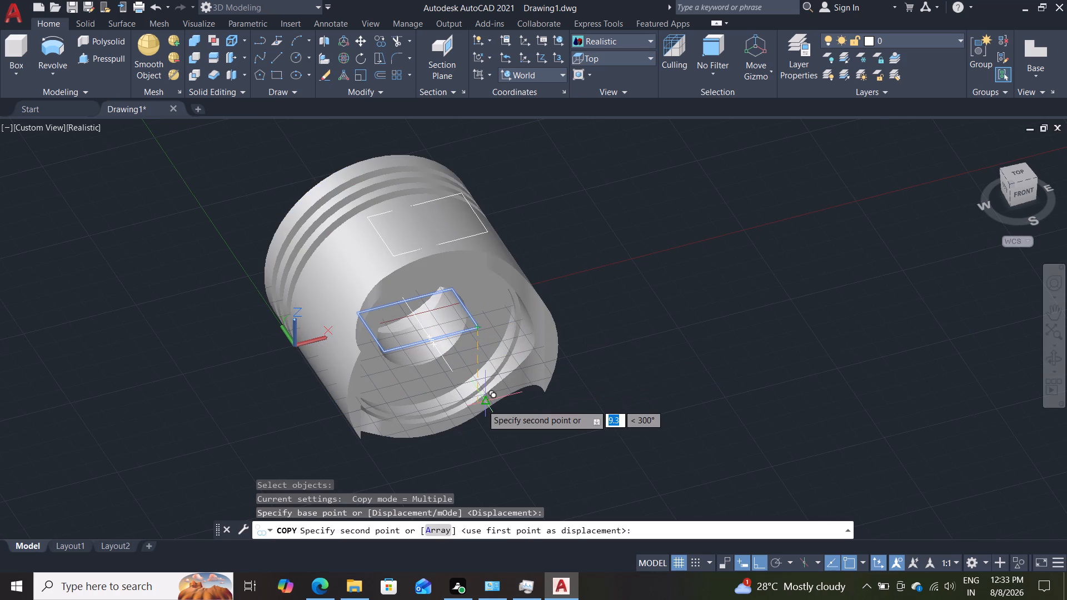
{"action": "middle_click_drag", "start_coordinate": [472, 435], "coordinate": [412, 286], "text": "shift"}
{"action": "scroll", "coordinate": [413, 285], "scroll_direction": "up", "scroll_amount": 1}
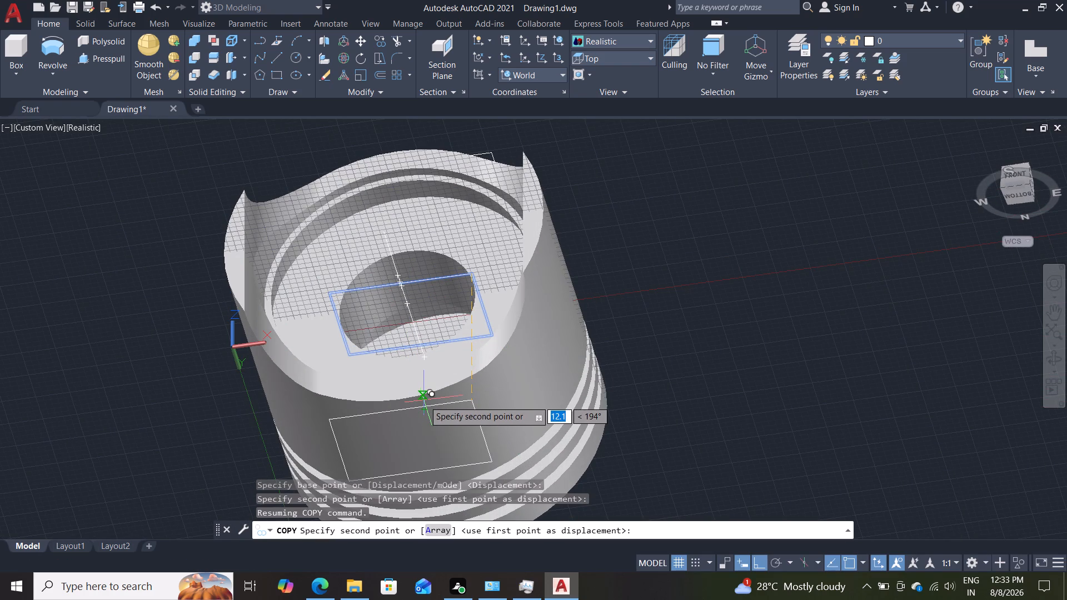
{"action": "type", "text": "11"}
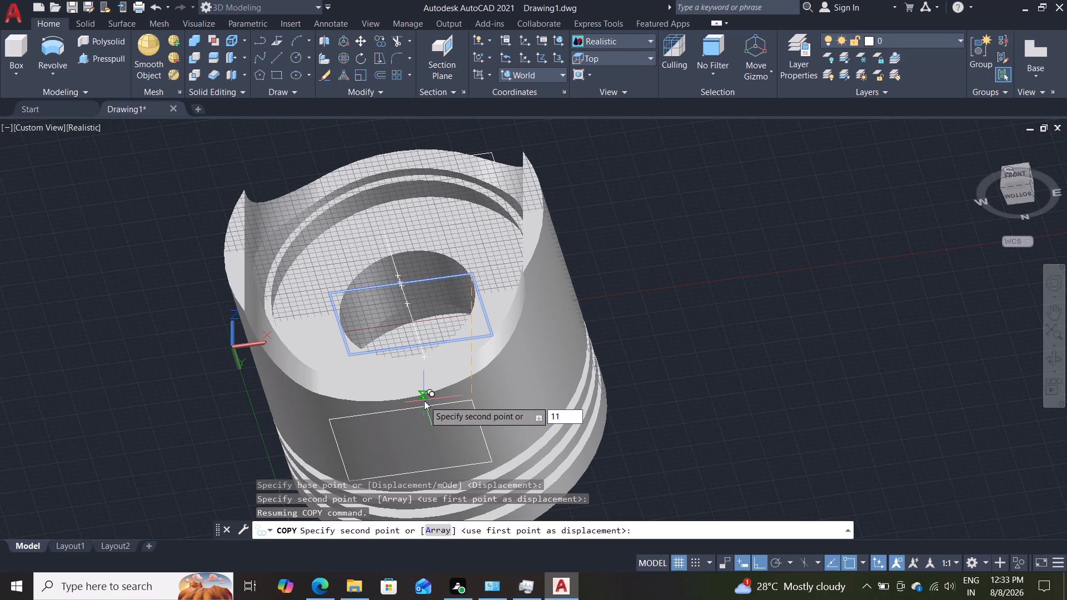
{"action": "type", "text": ".75"}
{"action": "key", "text": "Return"}
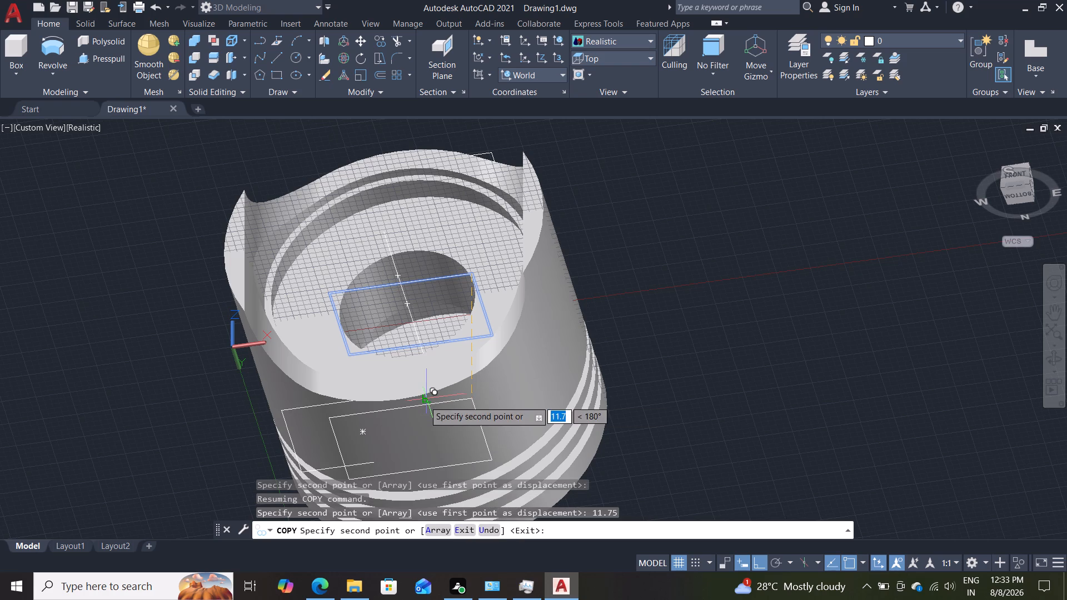
{"action": "key", "text": "Escape"}
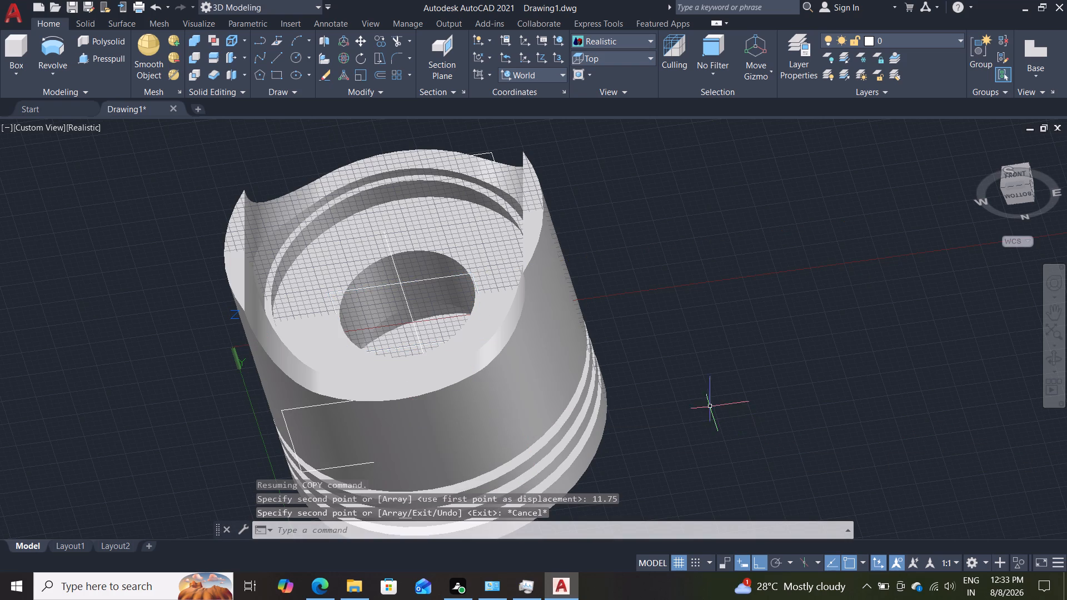
Examine the position of the lower rectangle copy against the upper and inner rectangles from several orbited views.
{"action": "middle_click_drag", "start_coordinate": [674, 462], "coordinate": [835, 458], "text": "shift"}
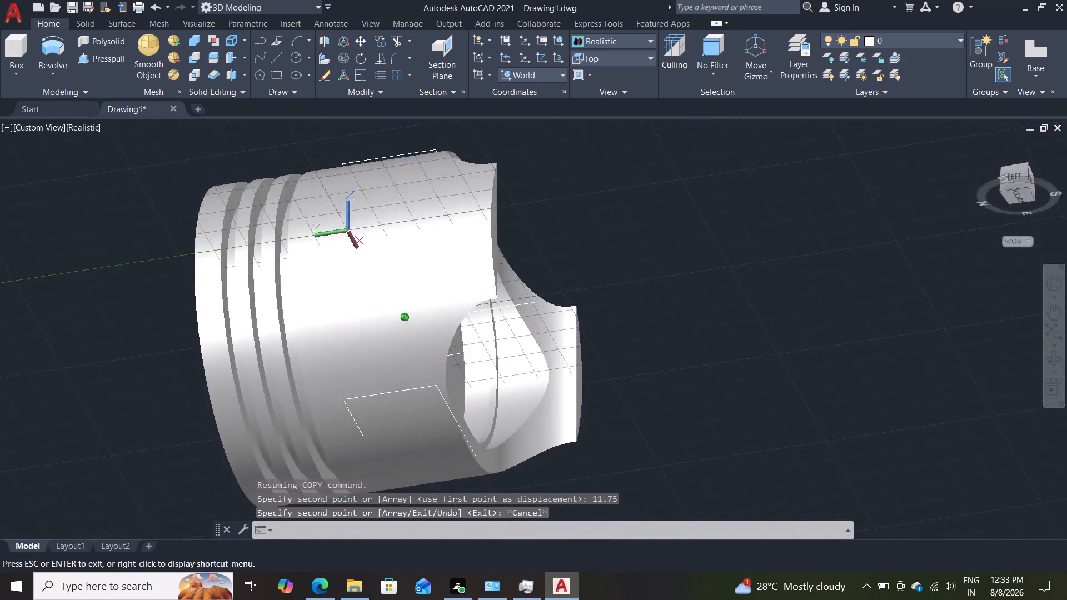
{"action": "middle_click_drag", "start_coordinate": [835, 458], "coordinate": [591, 511], "text": "shift"}
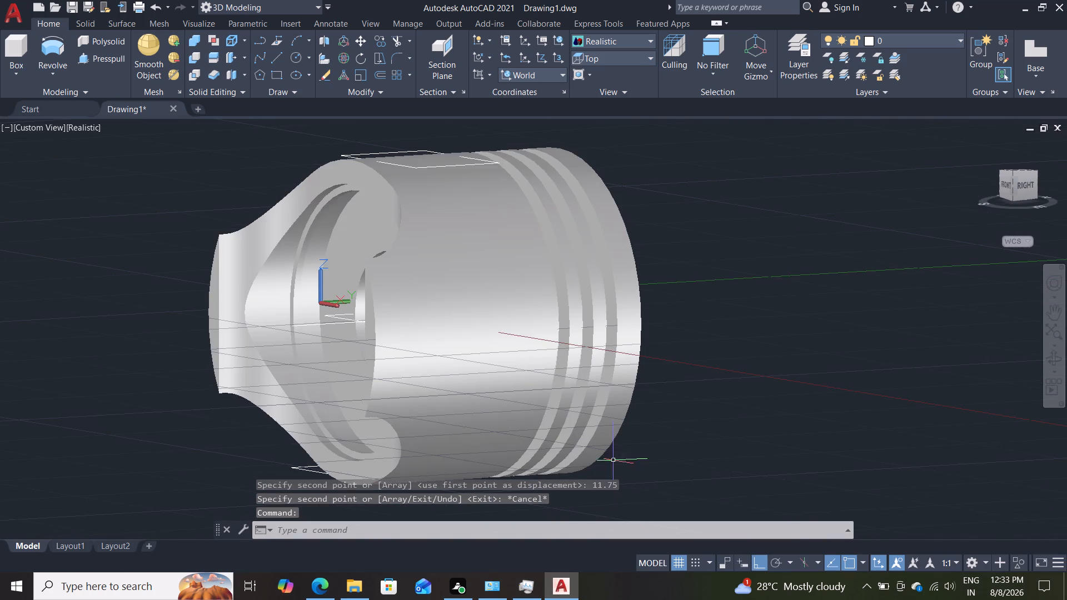
{"action": "scroll", "coordinate": [705, 281], "scroll_direction": "down", "scroll_amount": 2}
{"action": "scroll", "coordinate": [679, 314], "scroll_direction": "up", "scroll_amount": 2}
{"action": "scroll", "coordinate": [601, 369], "scroll_direction": "up", "scroll_amount": 2}
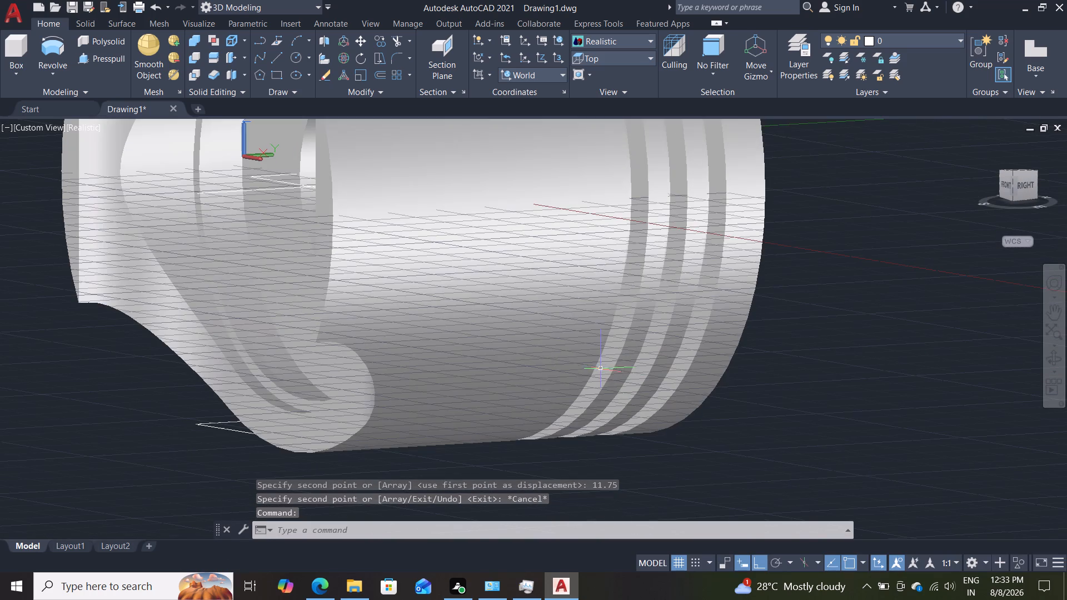
{"action": "middle_click_drag", "start_coordinate": [78, 429], "coordinate": [268, 321], "text": "shift"}
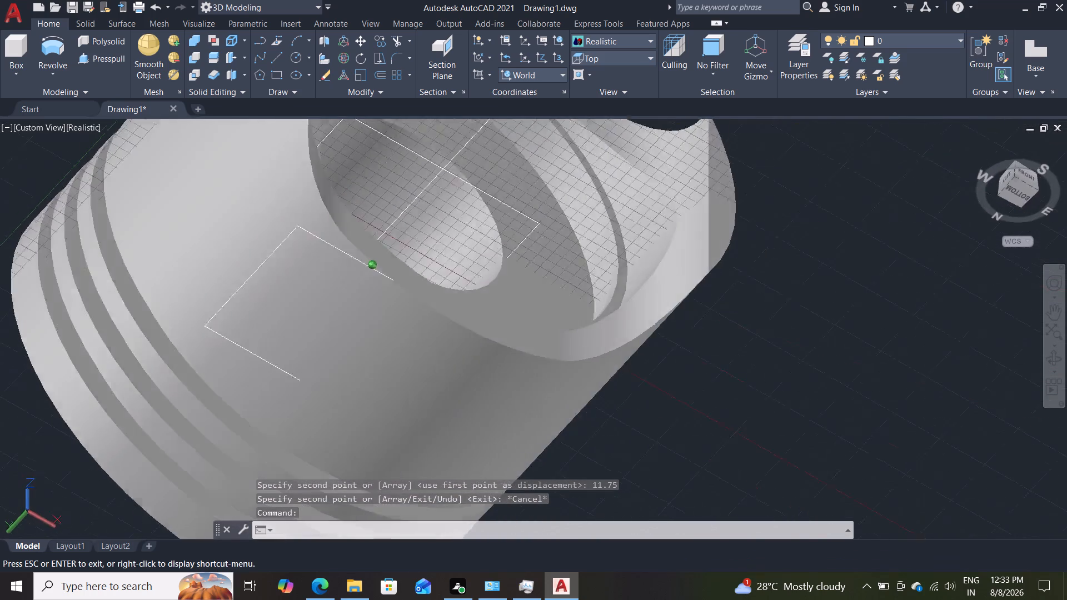
{"action": "middle_click_drag", "start_coordinate": [268, 321], "coordinate": [173, 477], "text": "shift"}
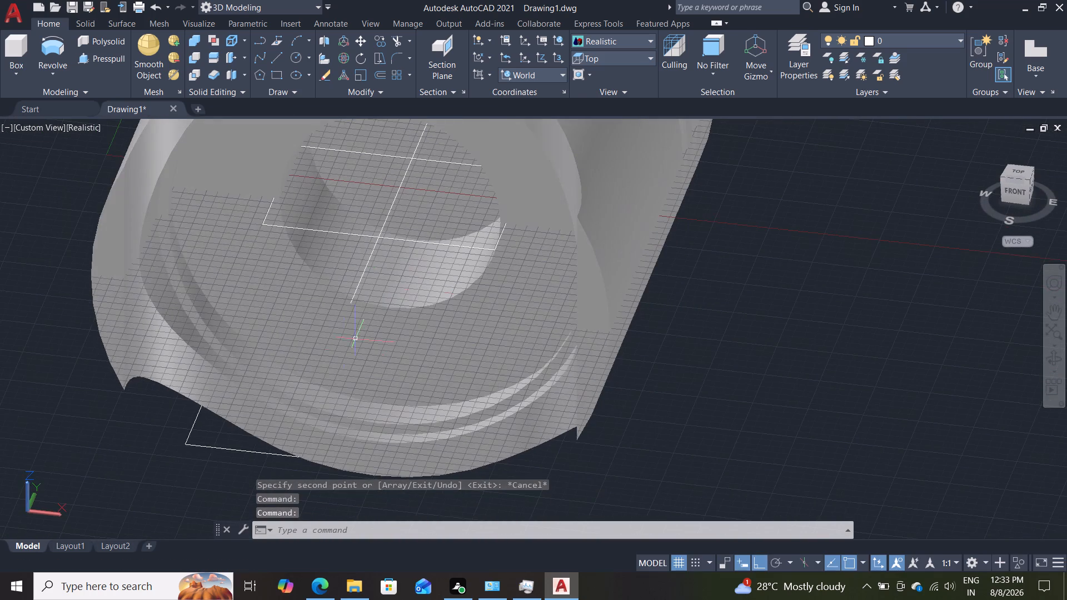
{"action": "scroll", "coordinate": [424, 290], "scroll_direction": "down", "scroll_amount": 2}
{"action": "scroll", "coordinate": [404, 293], "scroll_direction": "up", "scroll_amount": 2}
{"action": "scroll", "coordinate": [326, 318], "scroll_direction": "down", "scroll_amount": 2}
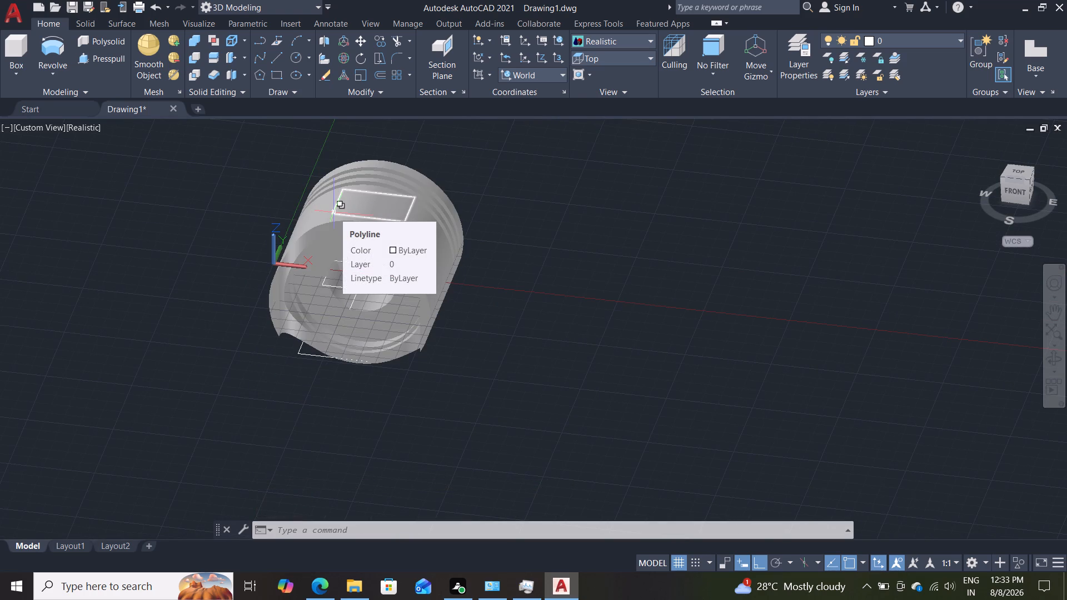
Draw a line about 34.1 units long in the negative Z direction from the upper rectangle's front corner.
{"action": "key", "text": "l"}
{"action": "key", "text": "Return"}
{"action": "left_click", "coordinate": [332, 212]}
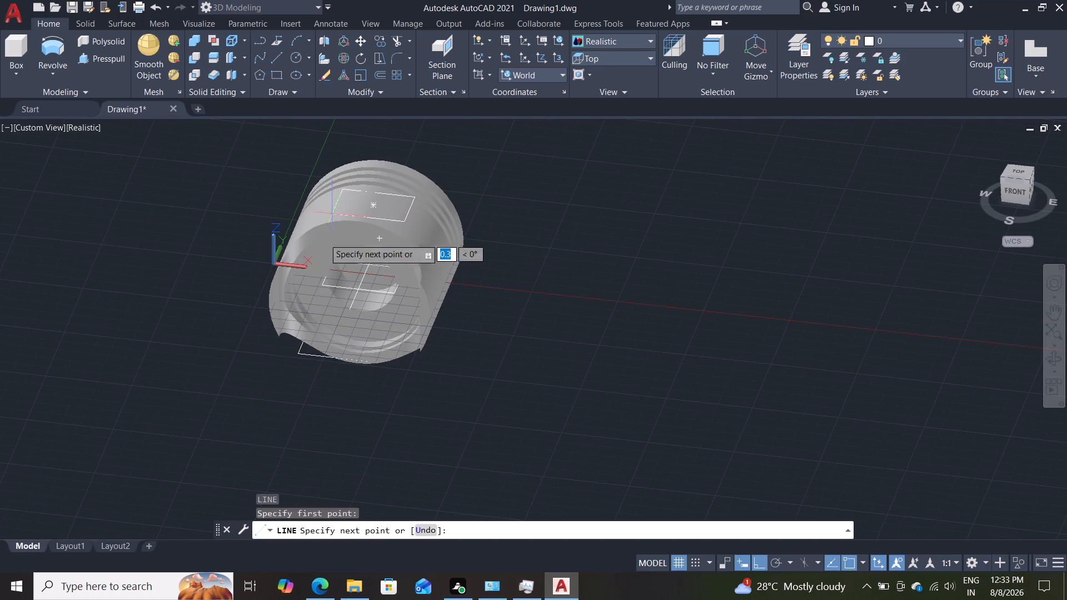
{"action": "left_click", "coordinate": [308, 421]}
{"action": "key", "text": "Escape"}
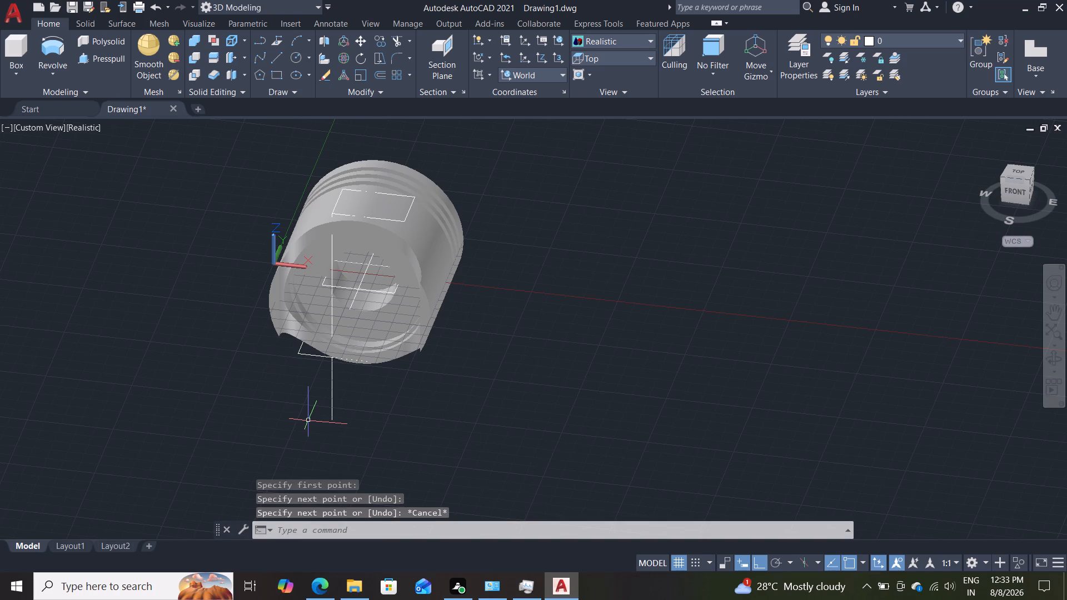
Move the lower rectangle copy from its corner onto the vertical guide line at the piston's lower side.
{"action": "scroll", "coordinate": [377, 389], "scroll_direction": "up", "scroll_amount": 3}
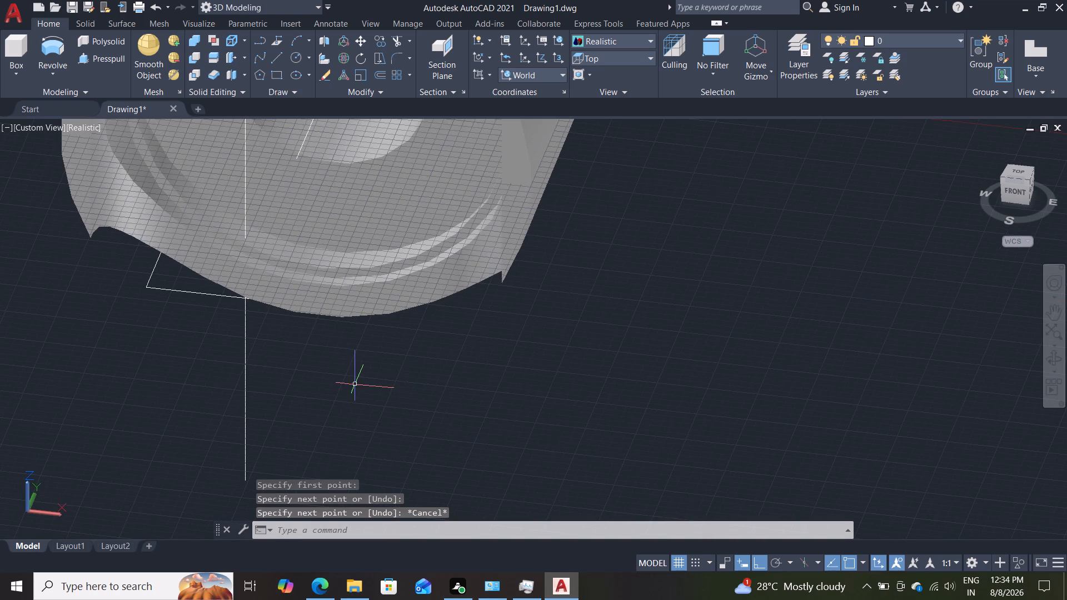
{"action": "middle_click_drag", "start_coordinate": [359, 384], "coordinate": [393, 427]}
{"action": "key", "text": "m"}
{"action": "key", "text": "Return"}
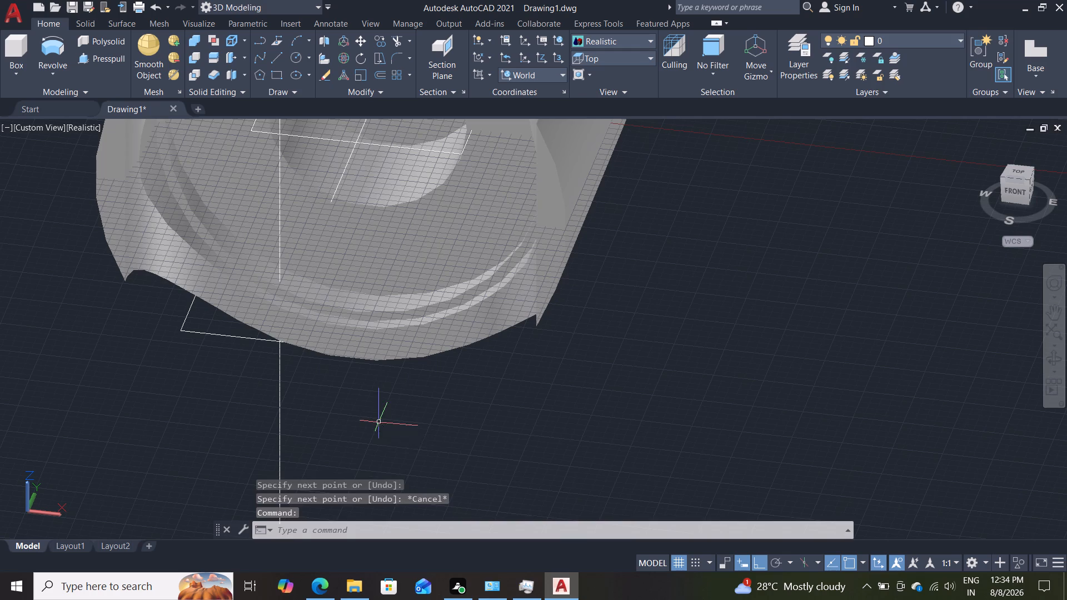
{"action": "left_click", "coordinate": [212, 335]}
{"action": "key", "text": "Return"}
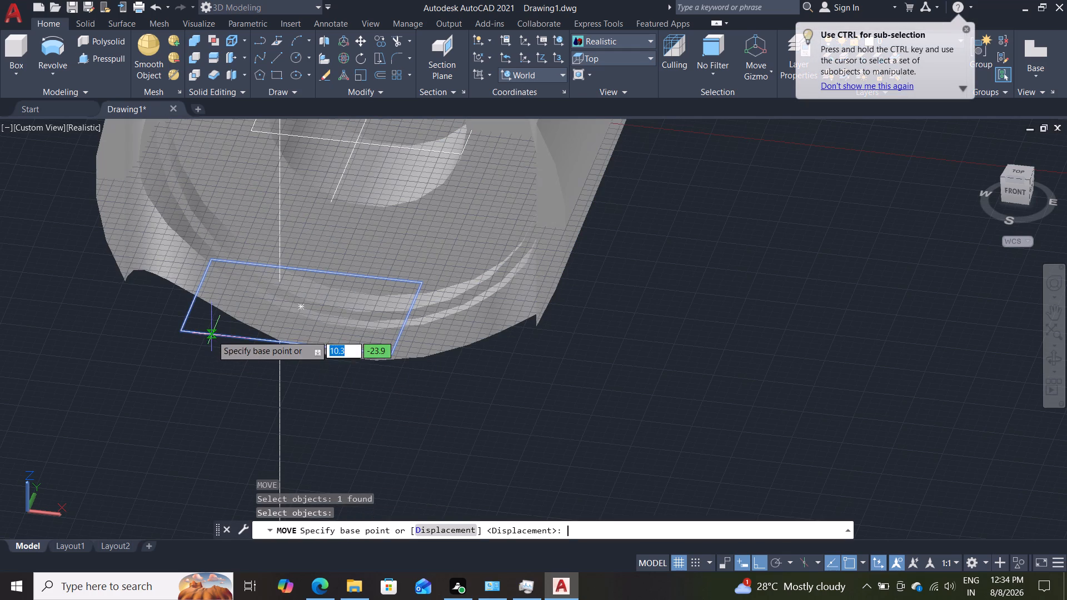
{"action": "double_click", "coordinate": [181, 333]}
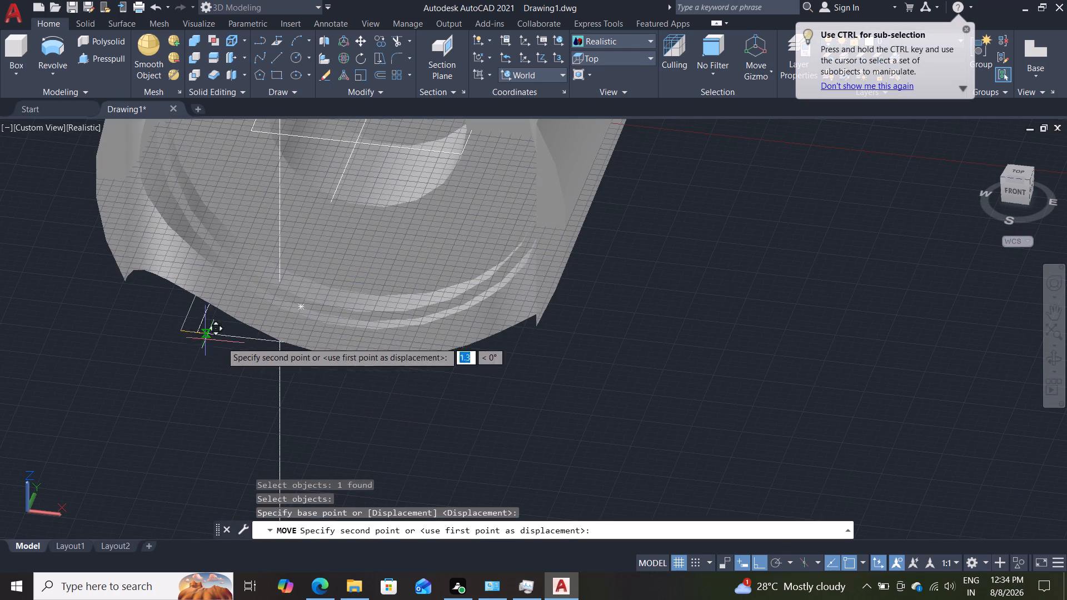
{"action": "left_click", "coordinate": [279, 341]}
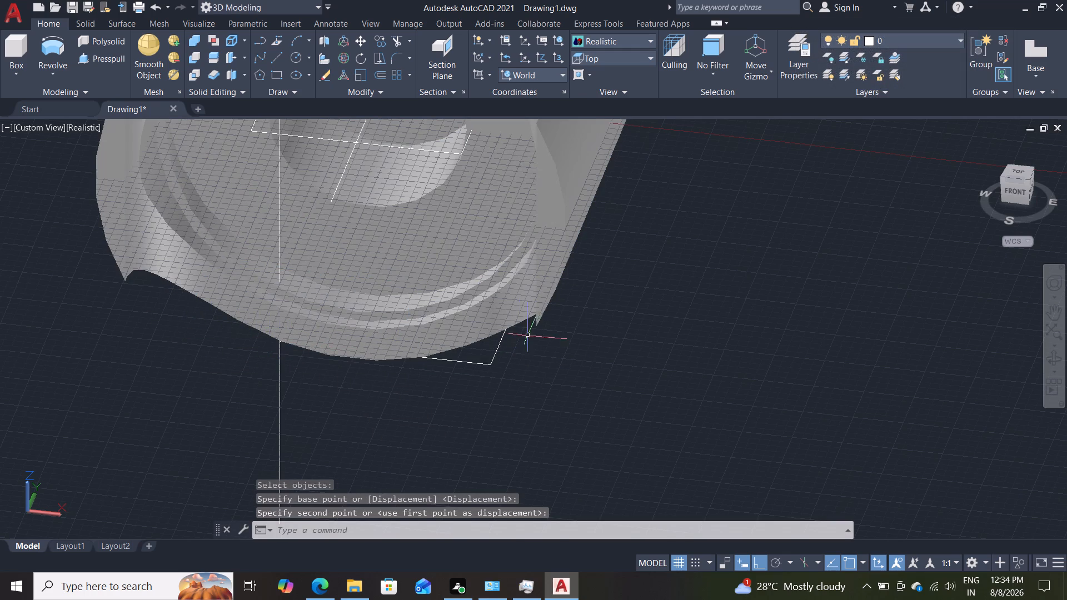
Delete the vertical guide line used to align the lower rectangle with the upper one.
{"action": "scroll", "coordinate": [770, 293], "scroll_direction": "down", "scroll_amount": 1}
{"action": "middle_click_drag", "start_coordinate": [577, 392], "coordinate": [591, 291], "text": "shift"}
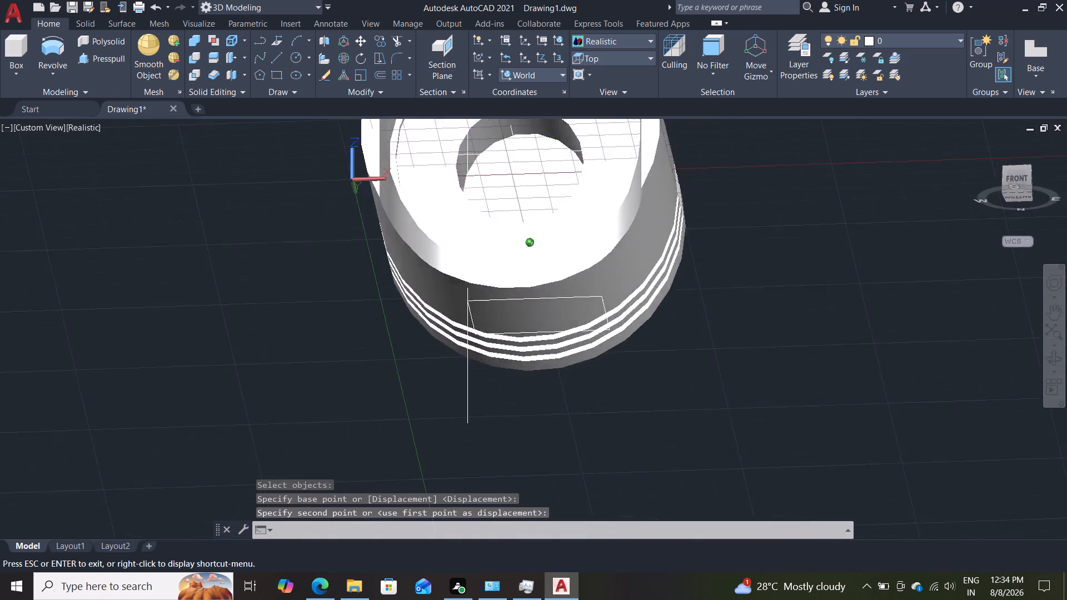
{"action": "middle_click_drag", "start_coordinate": [591, 291], "coordinate": [584, 357], "text": "shift"}
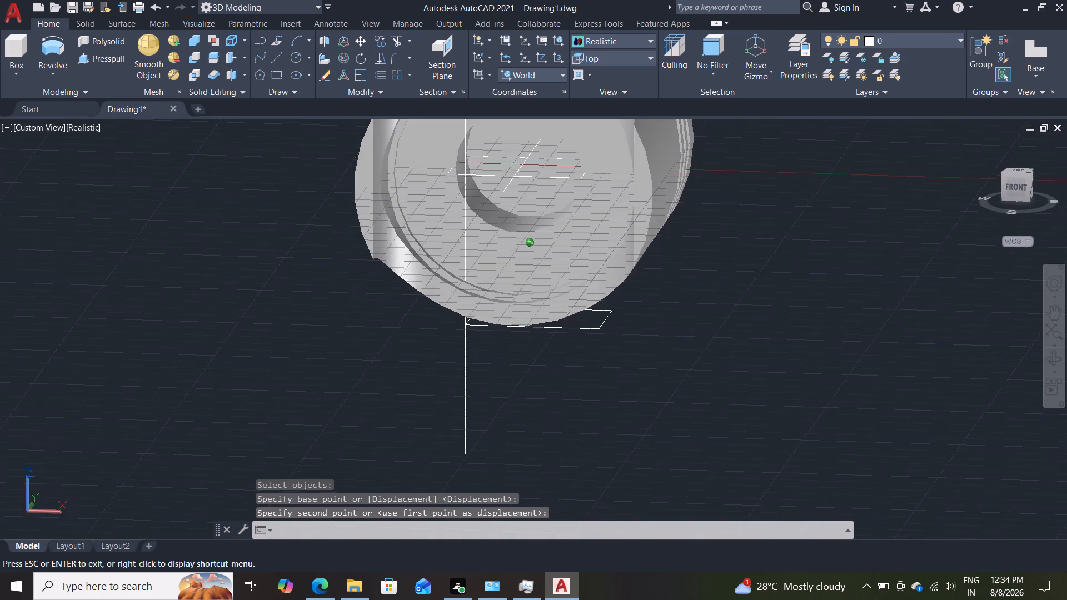
{"action": "middle_click_drag", "start_coordinate": [584, 357], "coordinate": [592, 323], "text": "shift"}
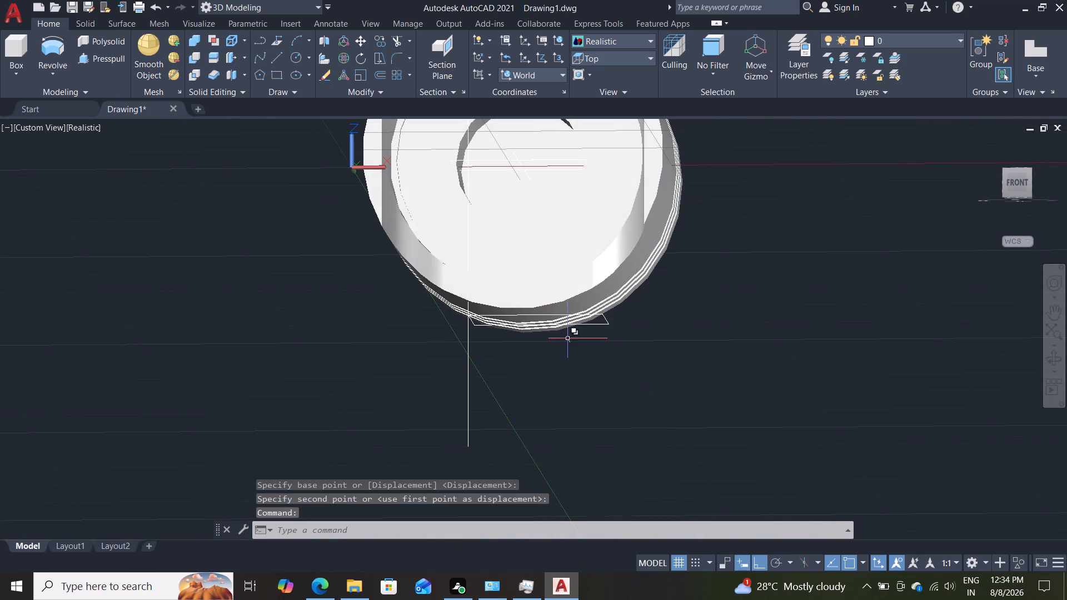
{"action": "left_click", "coordinate": [470, 391]}
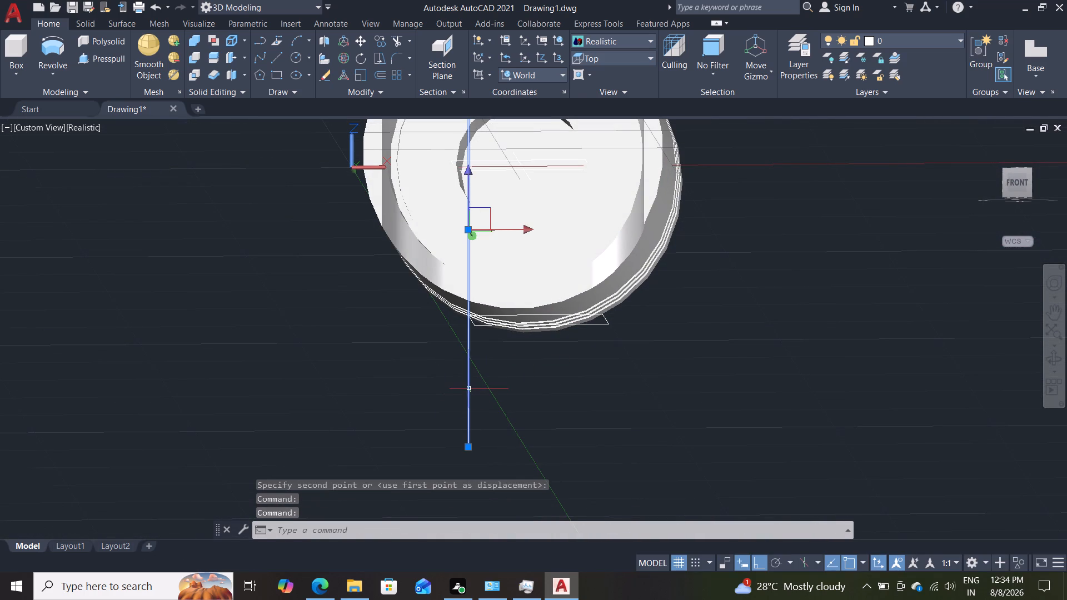
{"action": "key", "text": "Delete"}
Presspull the upper rectangle 1 unit downward, toward the piston body.
{"action": "scroll", "coordinate": [840, 282], "scroll_direction": "down", "scroll_amount": 1, "text": "shift"}
{"action": "middle_click_drag", "start_coordinate": [842, 285], "coordinate": [921, 235], "text": "shift"}
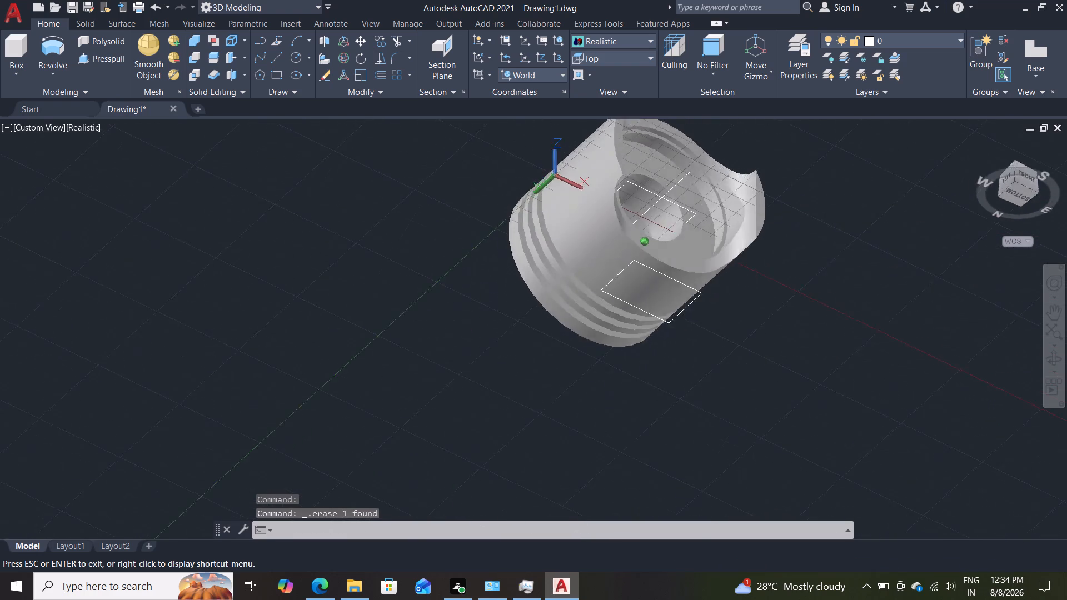
{"action": "middle_click_drag", "start_coordinate": [921, 235], "coordinate": [840, 366], "text": "shift"}
{"action": "middle_click_drag", "start_coordinate": [787, 233], "coordinate": [779, 371]}
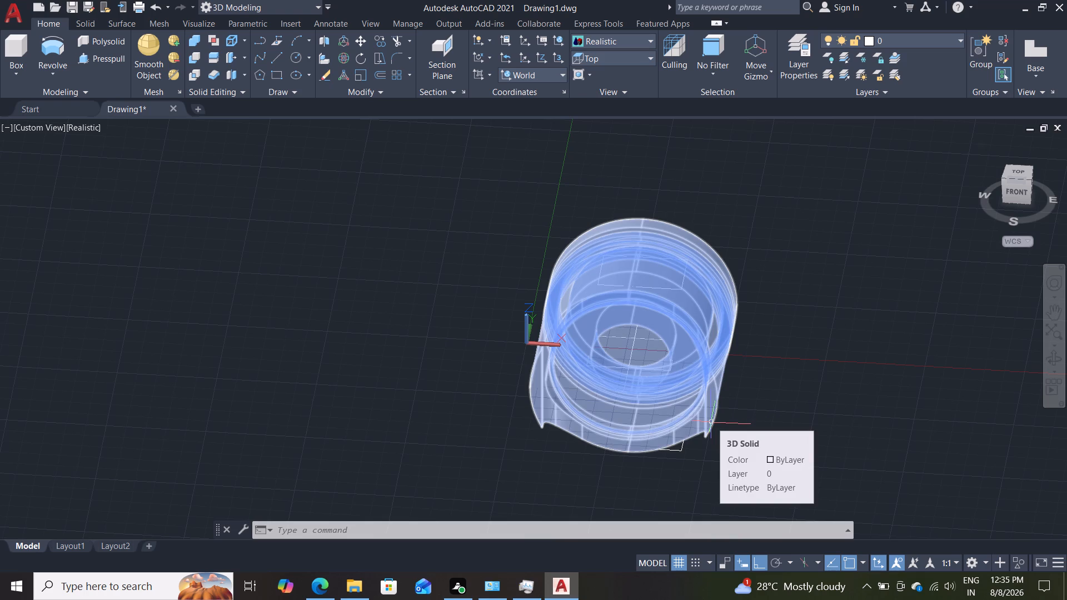
{"action": "key", "text": "Escape"}
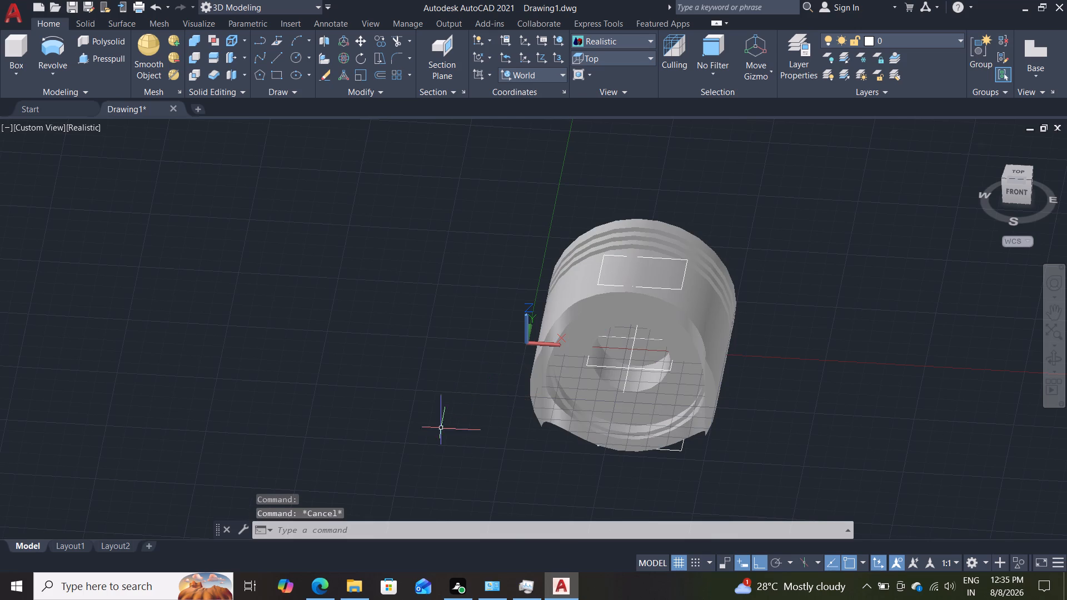
{"action": "middle_click_drag", "start_coordinate": [418, 399], "coordinate": [521, 387], "text": "shift"}
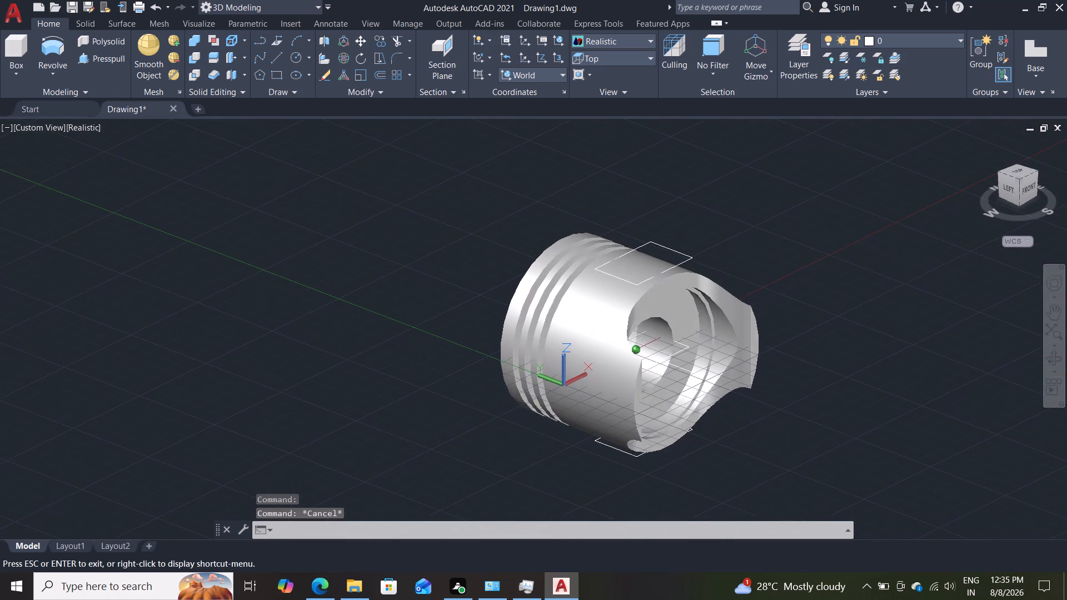
{"action": "middle_click_drag", "start_coordinate": [521, 387], "coordinate": [522, 387], "text": "shift"}
{"action": "middle_click_drag", "start_coordinate": [428, 380], "coordinate": [359, 425]}
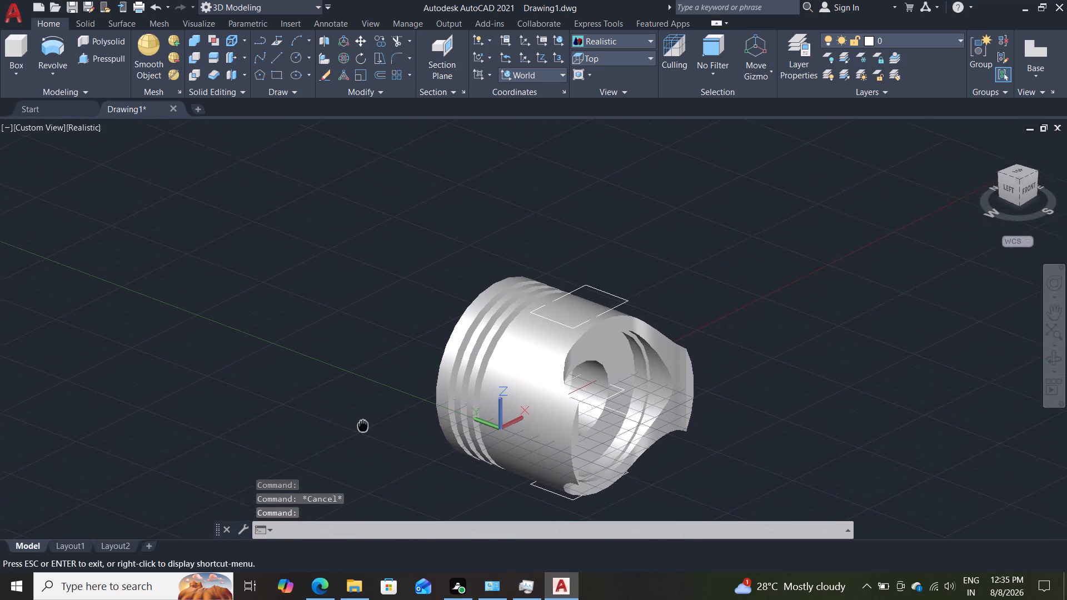
{"action": "middle_click_drag", "start_coordinate": [359, 425], "coordinate": [342, 432]}
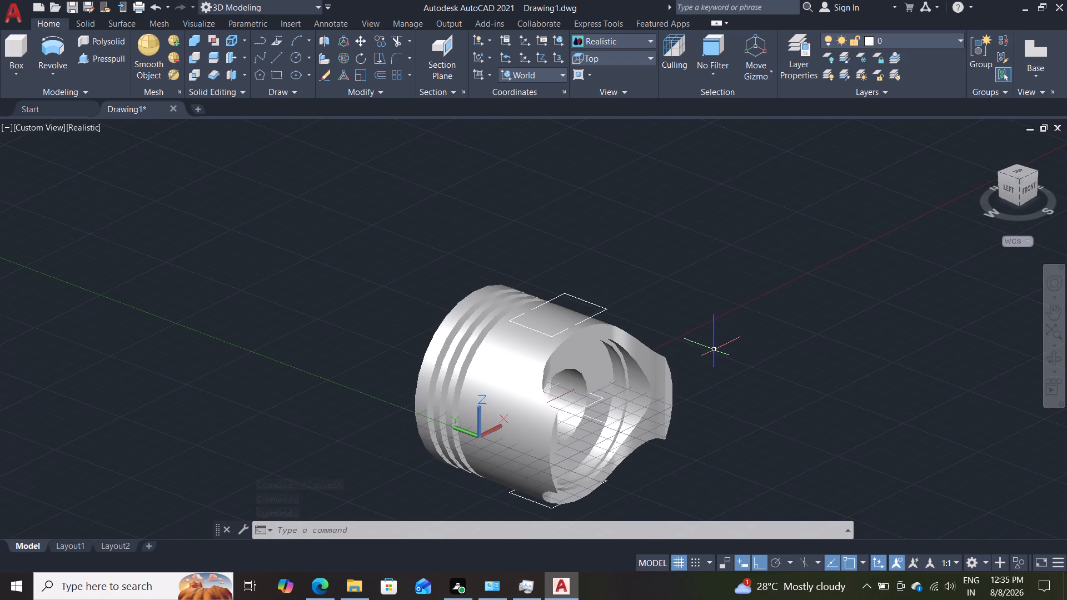
{"action": "left_click", "coordinate": [118, 63]}
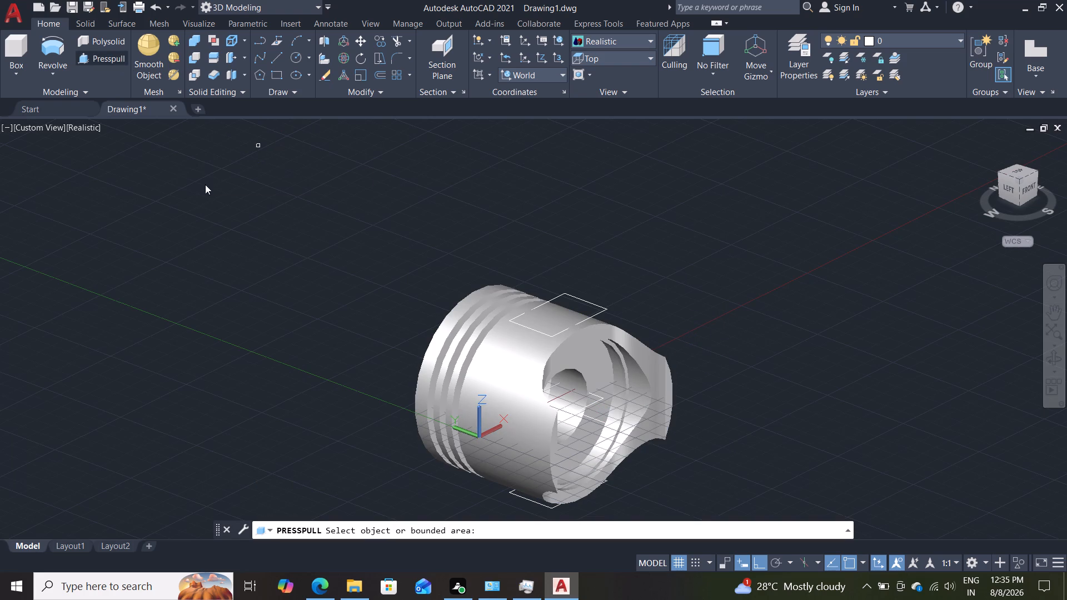
{"action": "left_click", "coordinate": [604, 311]}
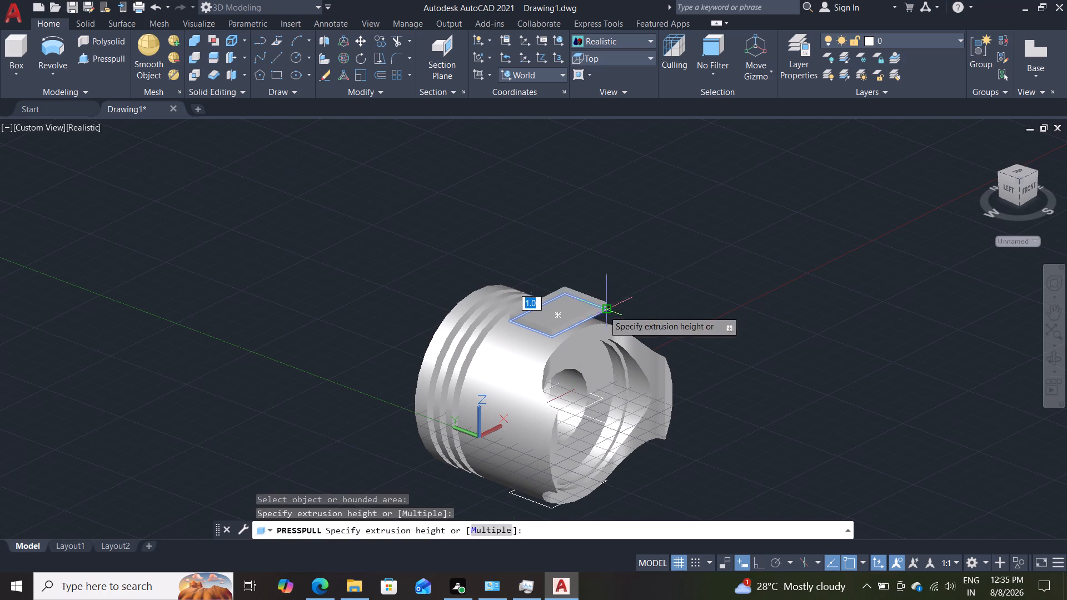
{"action": "key", "text": "1"}
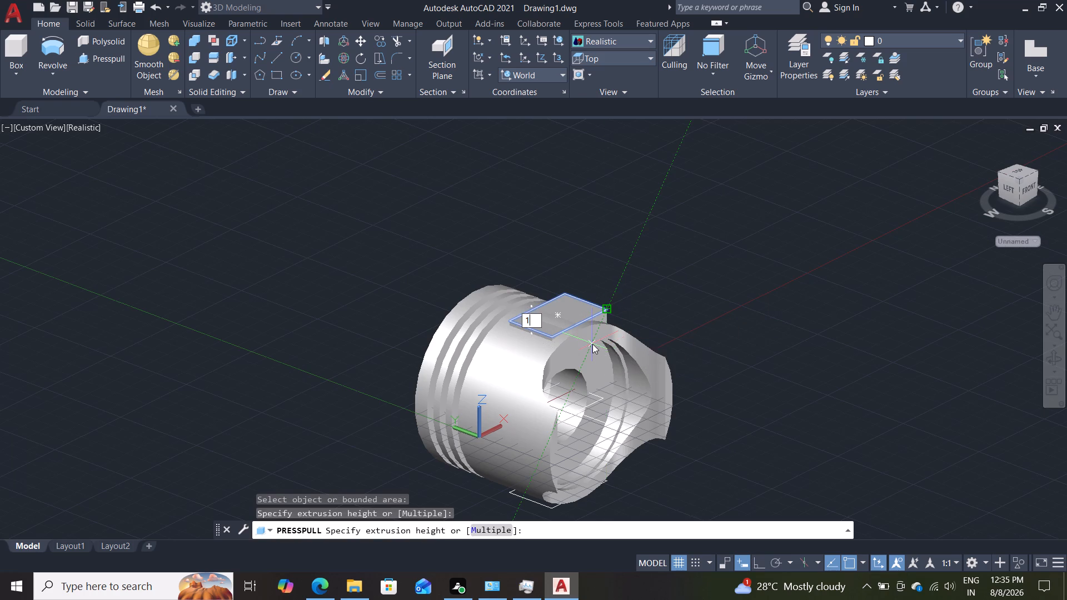
{"action": "key", "text": "Return"}
{"action": "key", "text": "Escape"}
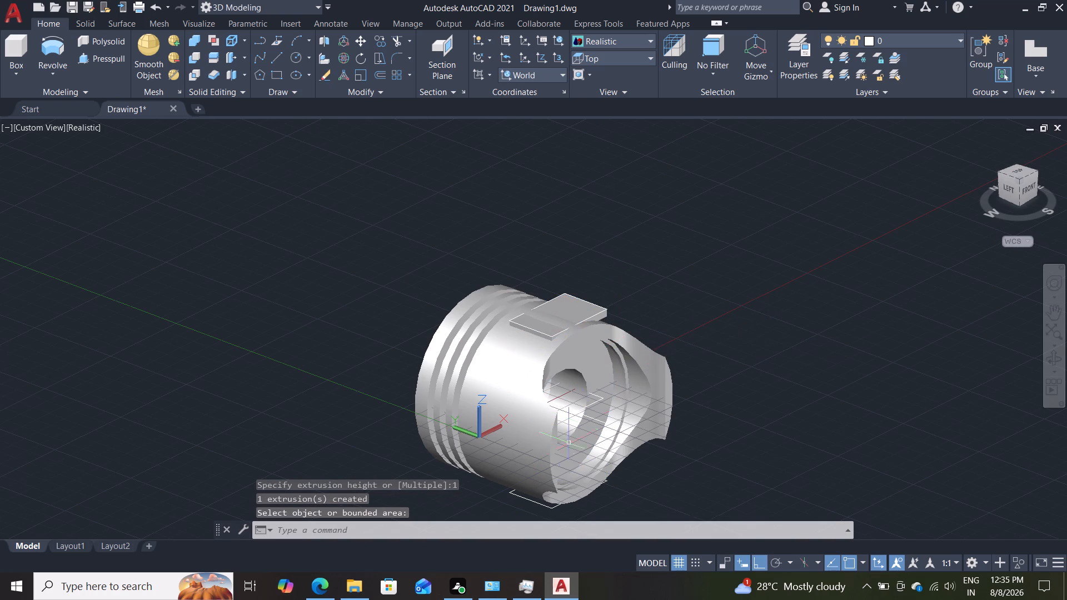
Presspull the lower rectangle 1 unit upward, toward the piston body.
{"action": "middle_click_drag", "start_coordinate": [350, 402], "coordinate": [365, 339]}
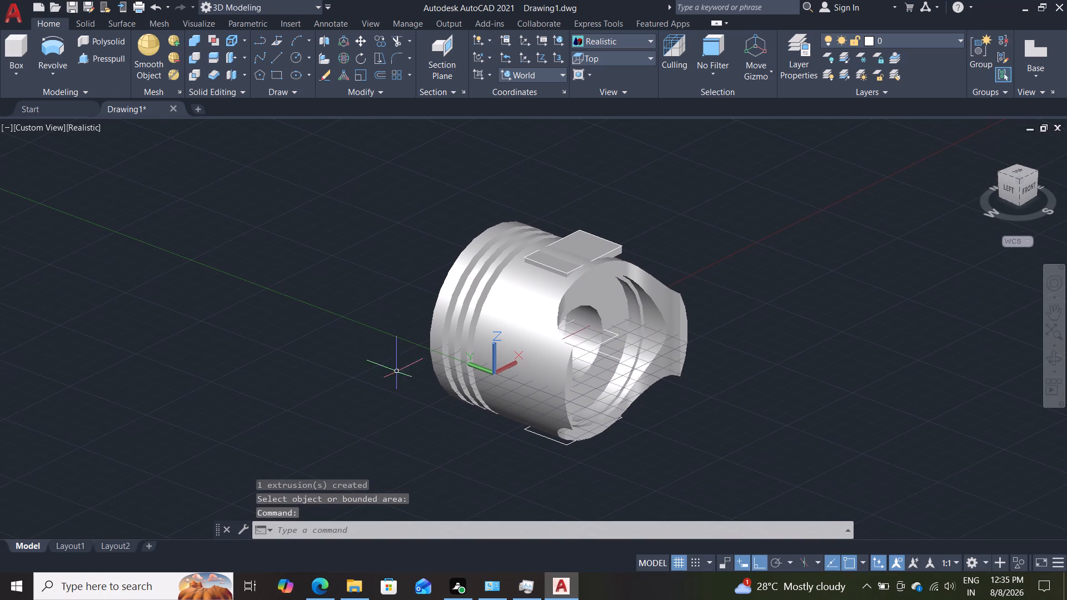
{"action": "middle_click_drag", "start_coordinate": [390, 380], "coordinate": [401, 349], "text": "shift"}
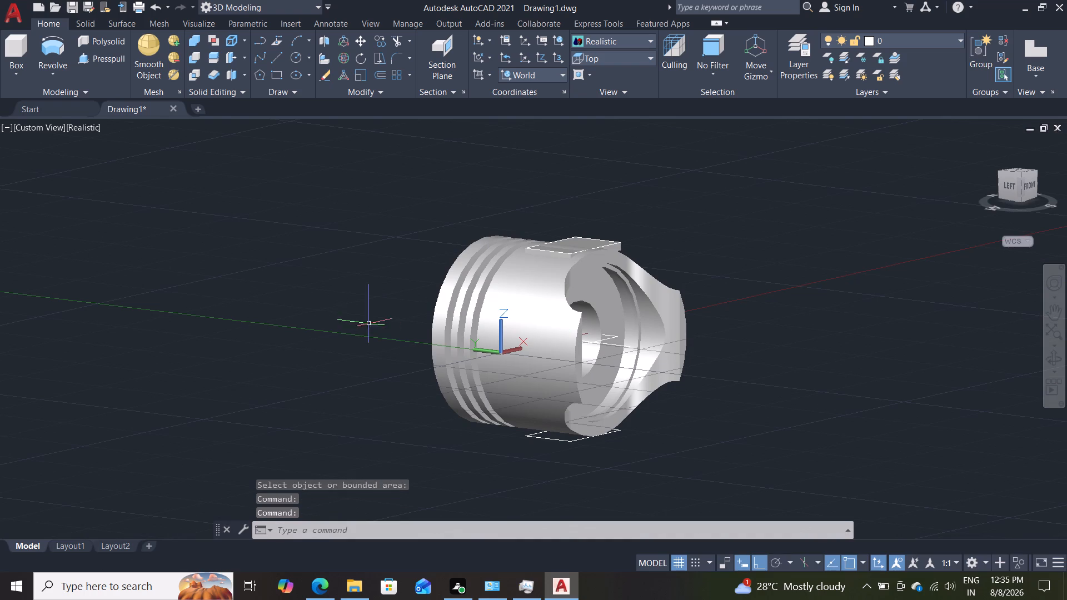
{"action": "left_click", "coordinate": [114, 61]}
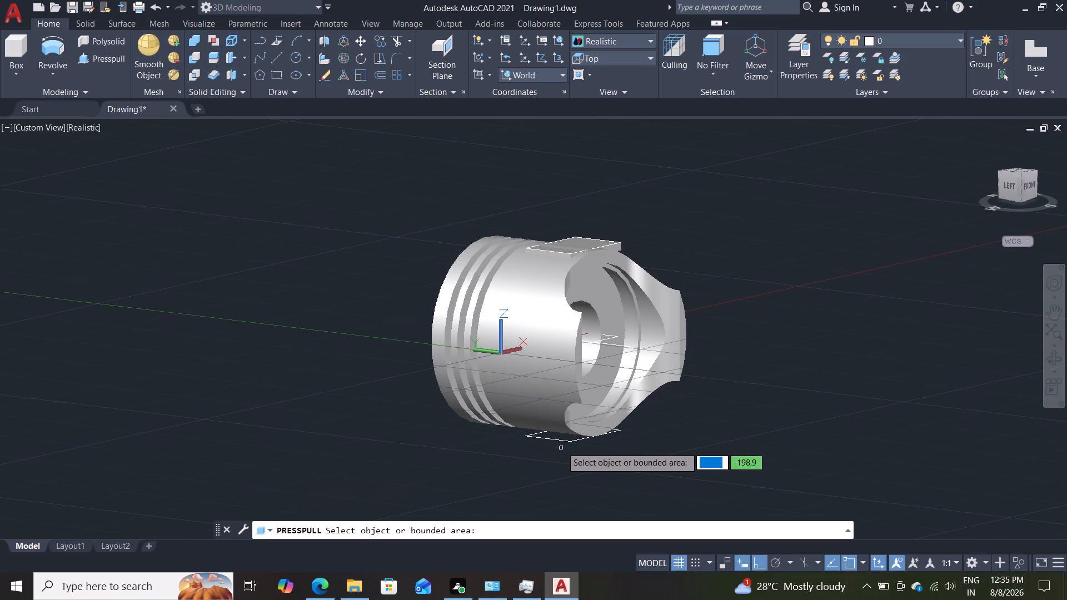
{"action": "left_click", "coordinate": [557, 439]}
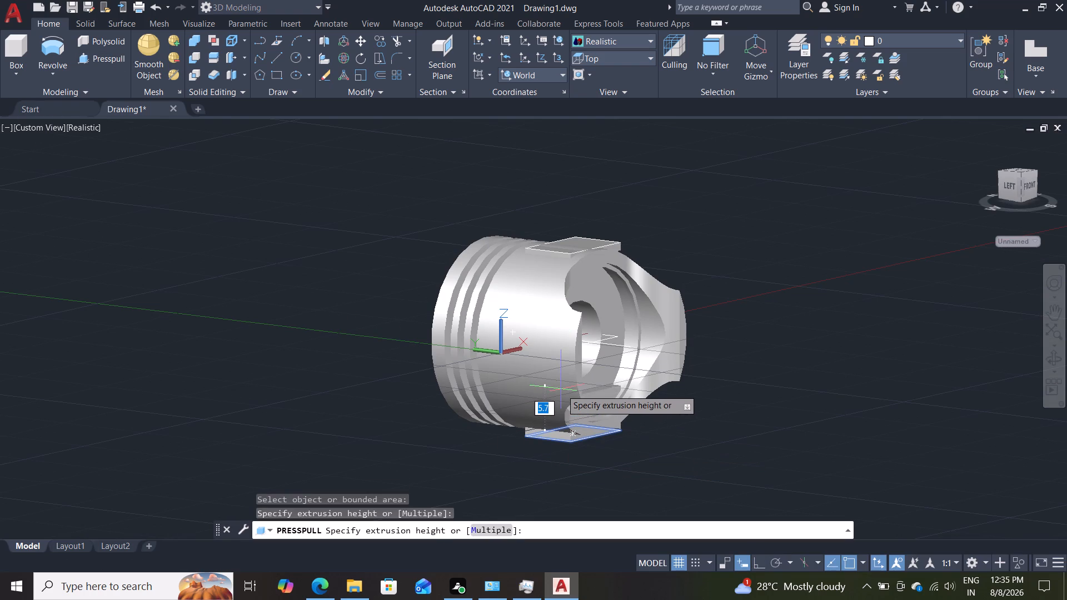
{"action": "key", "text": "1"}
{"action": "key", "text": "Return"}
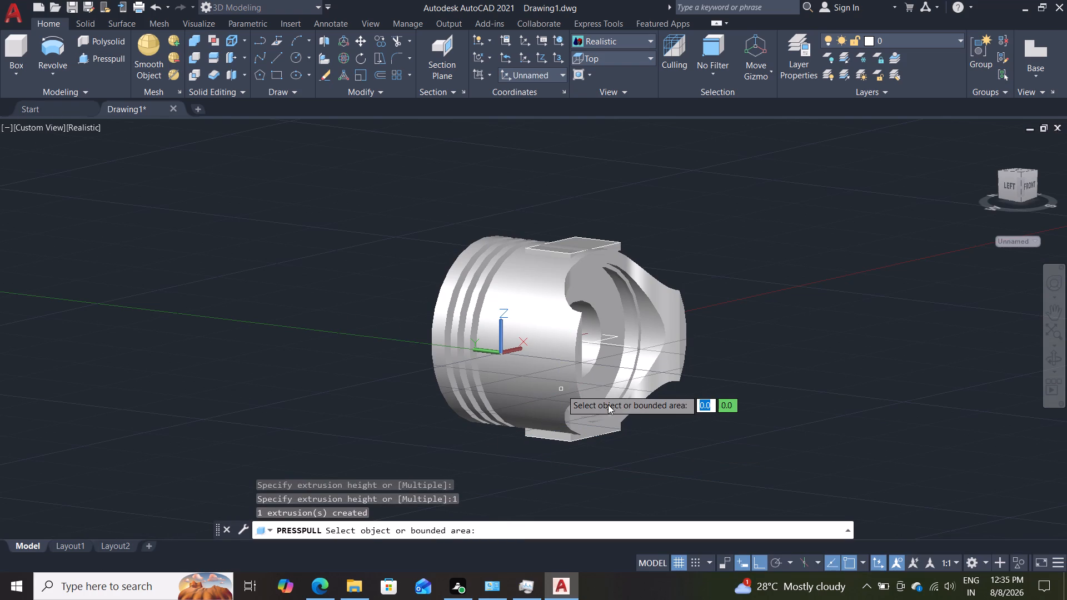
{"action": "key", "text": "Escape"}
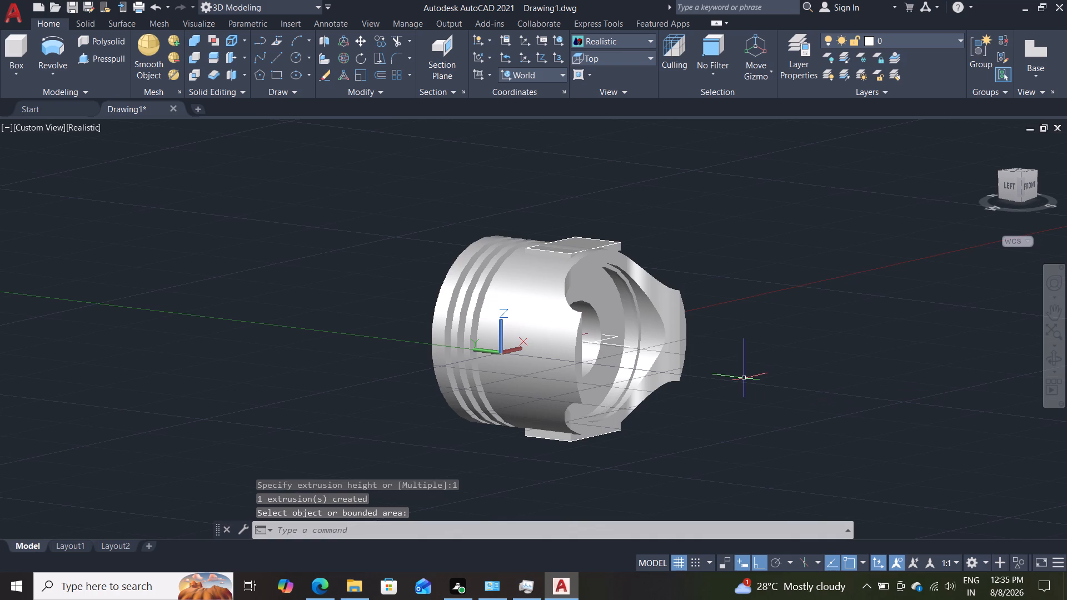
Subtract the upper and lower extruded rectangular blocks from the piston solid.
{"action": "left_click", "coordinate": [195, 55]}
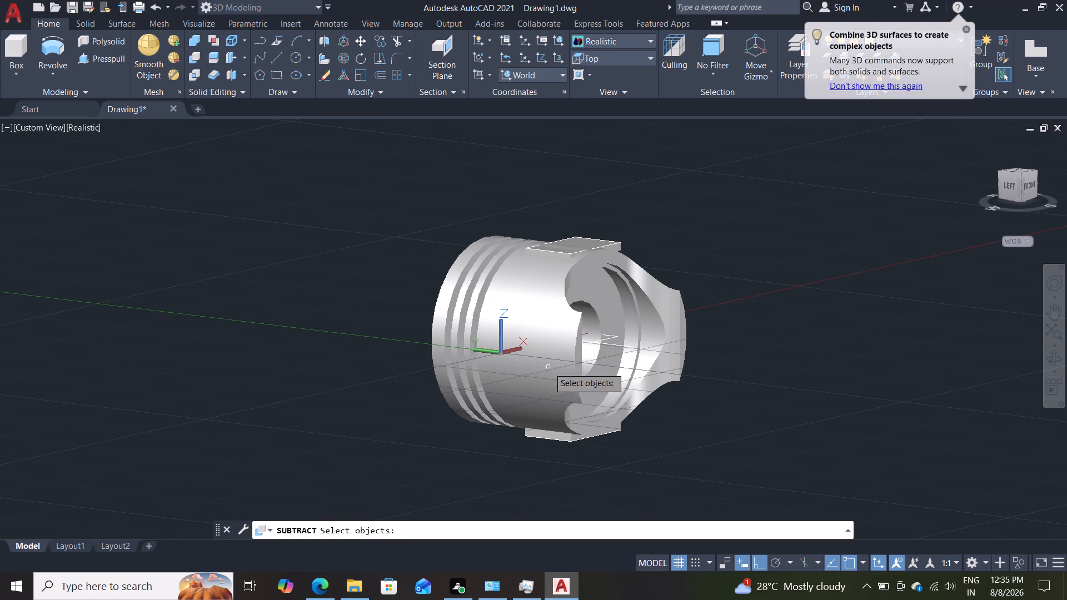
{"action": "double_click", "coordinate": [538, 326]}
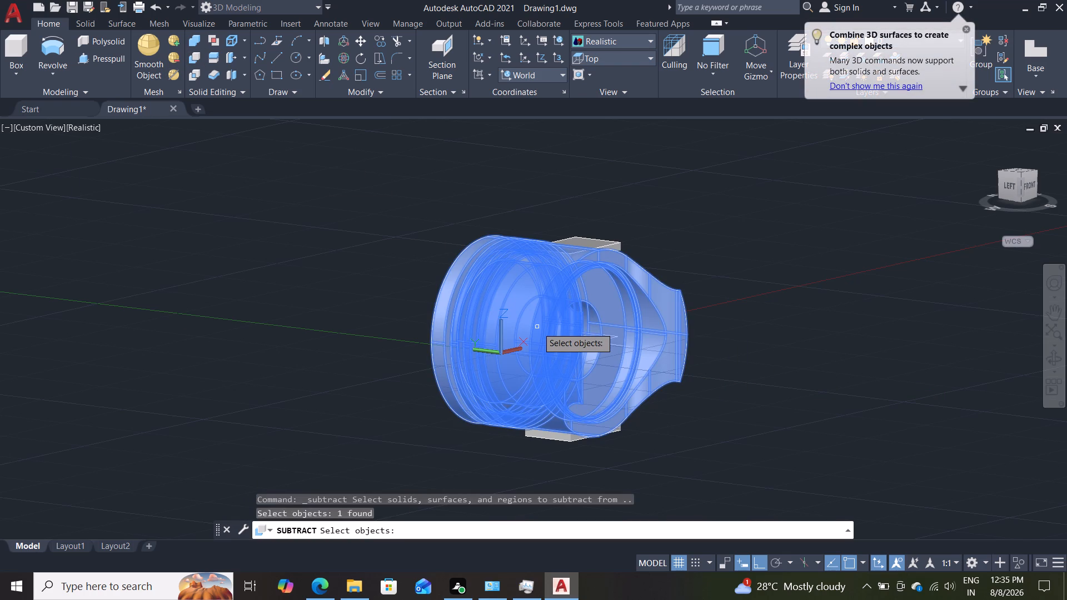
{"action": "key", "text": "Return"}
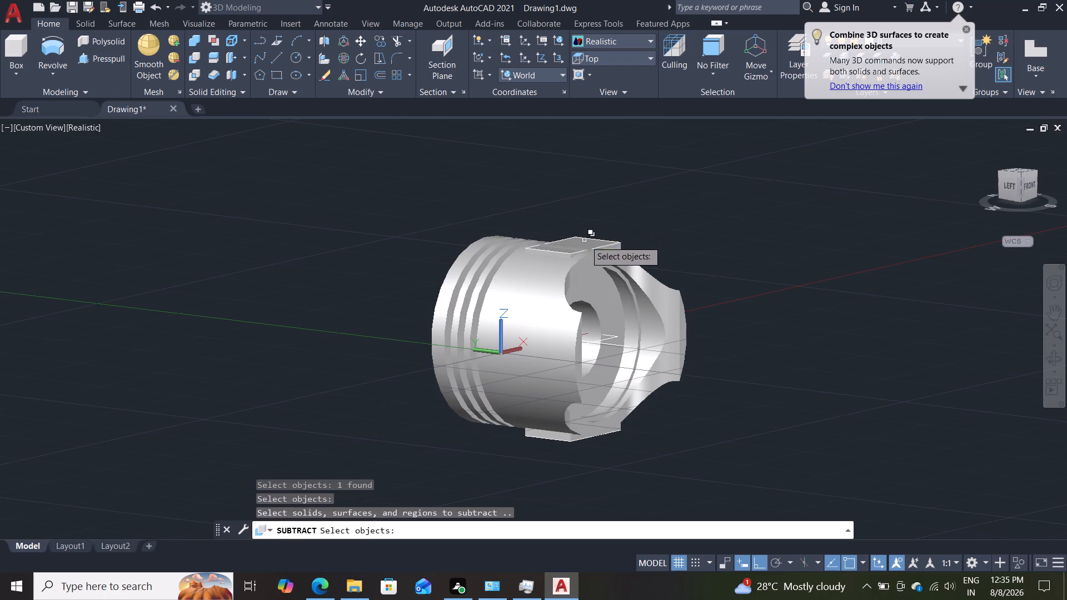
{"action": "double_click", "coordinate": [585, 243]}
{"action": "left_click", "coordinate": [556, 441]}
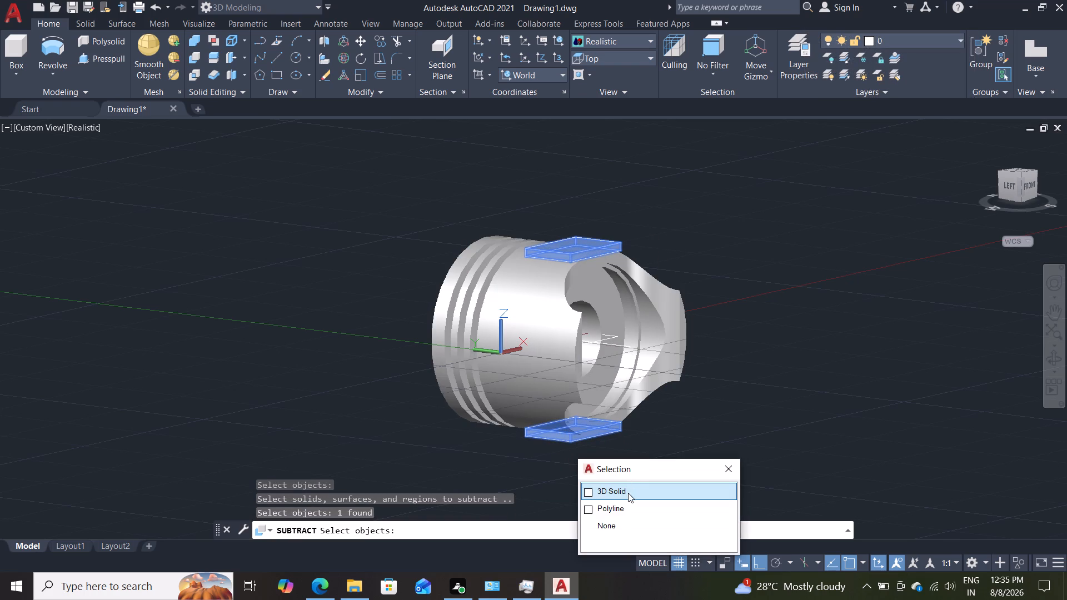
{"action": "left_click", "coordinate": [628, 493]}
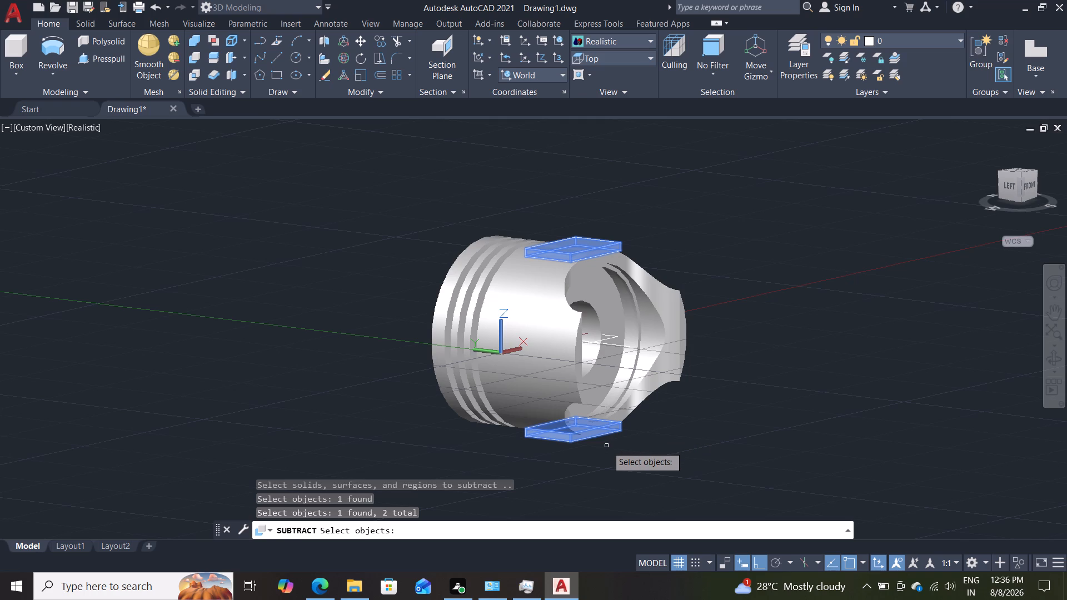
{"action": "key", "text": "Return"}
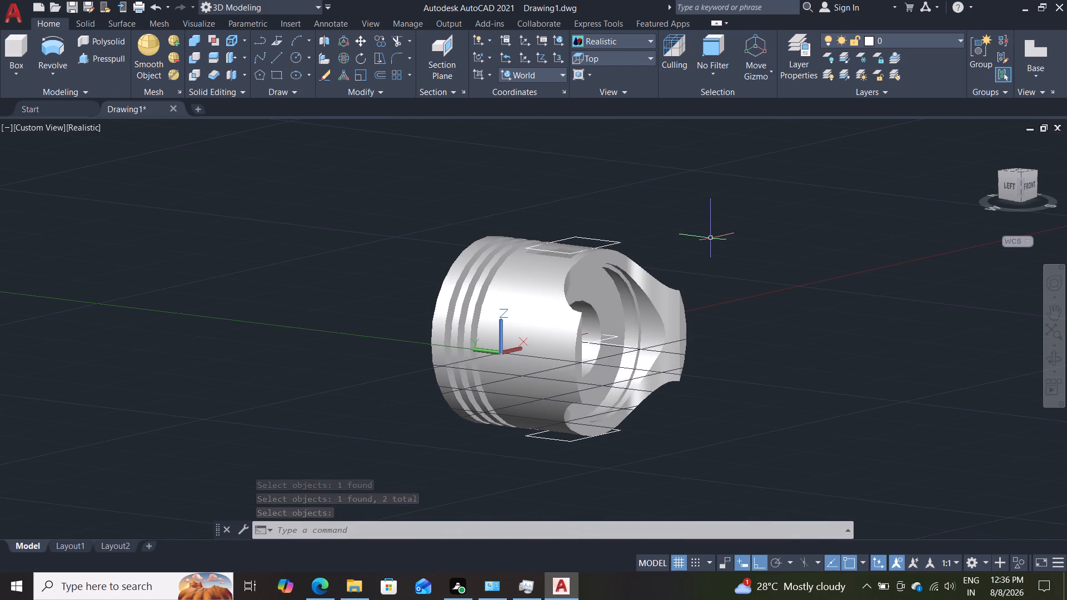
Examine the rectangular cuts on the piston's outer wall from several orbited views.
{"action": "middle_click_drag", "start_coordinate": [710, 238], "coordinate": [640, 356], "text": "shift"}
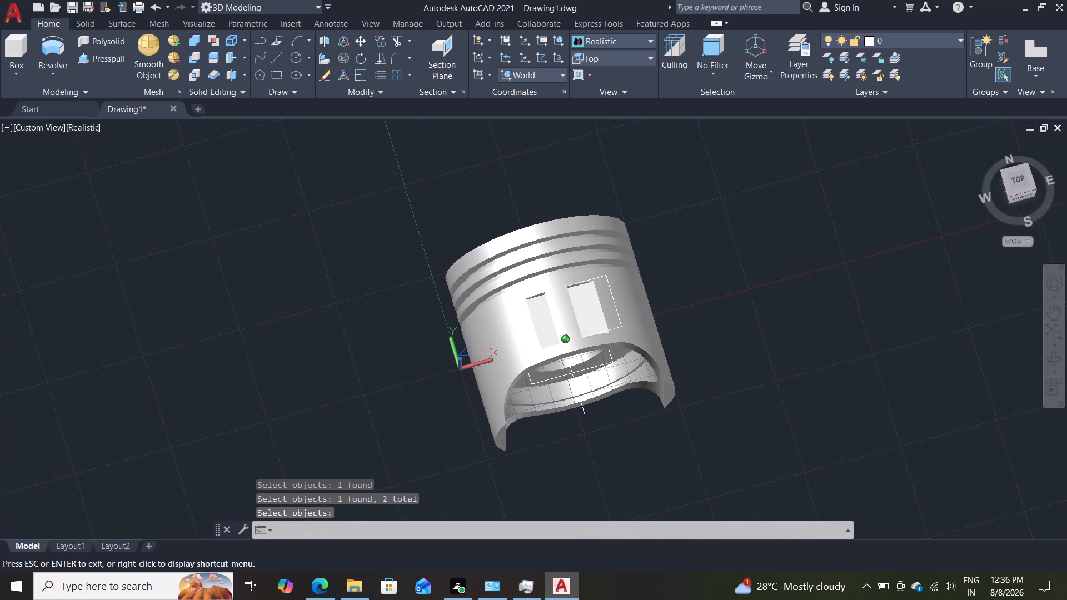
{"action": "middle_click_drag", "start_coordinate": [640, 356], "coordinate": [685, 359], "text": "shift"}
{"action": "middle_click", "coordinate": [664, 370], "text": "shift"}
{"action": "middle_click_drag", "start_coordinate": [656, 367], "coordinate": [655, 357], "text": "shift"}
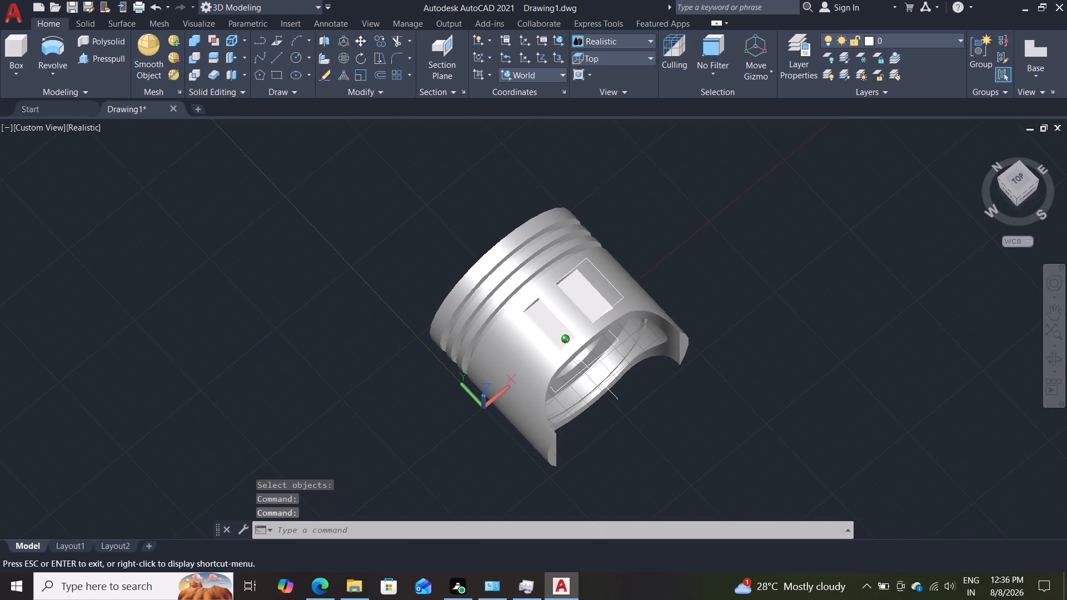
{"action": "middle_click_drag", "start_coordinate": [655, 357], "coordinate": [656, 346], "text": "shift"}
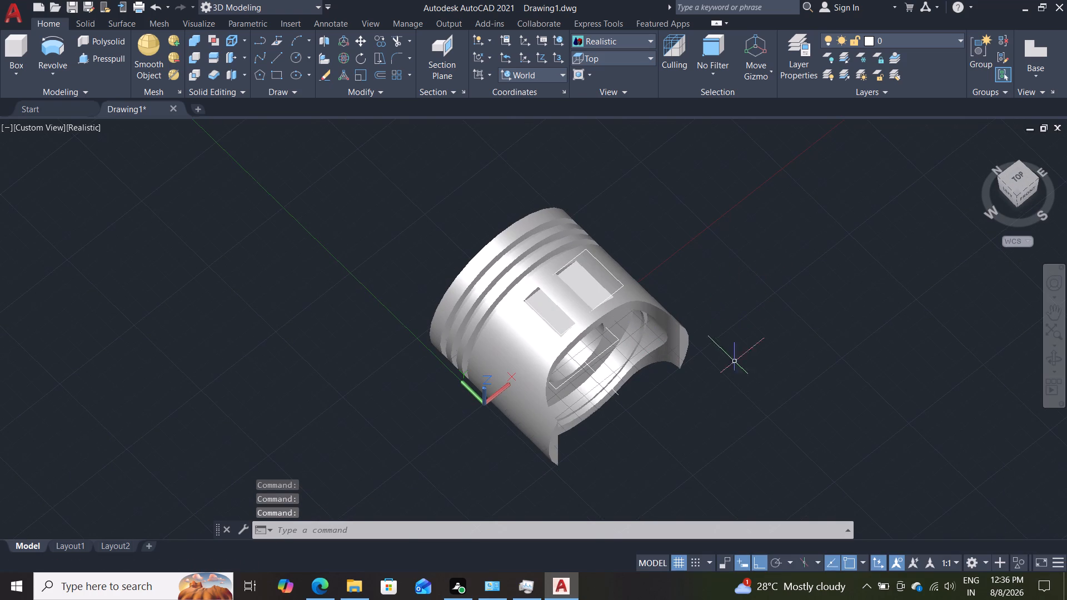
{"action": "middle_click_drag", "start_coordinate": [470, 471], "coordinate": [478, 455], "text": "shift"}
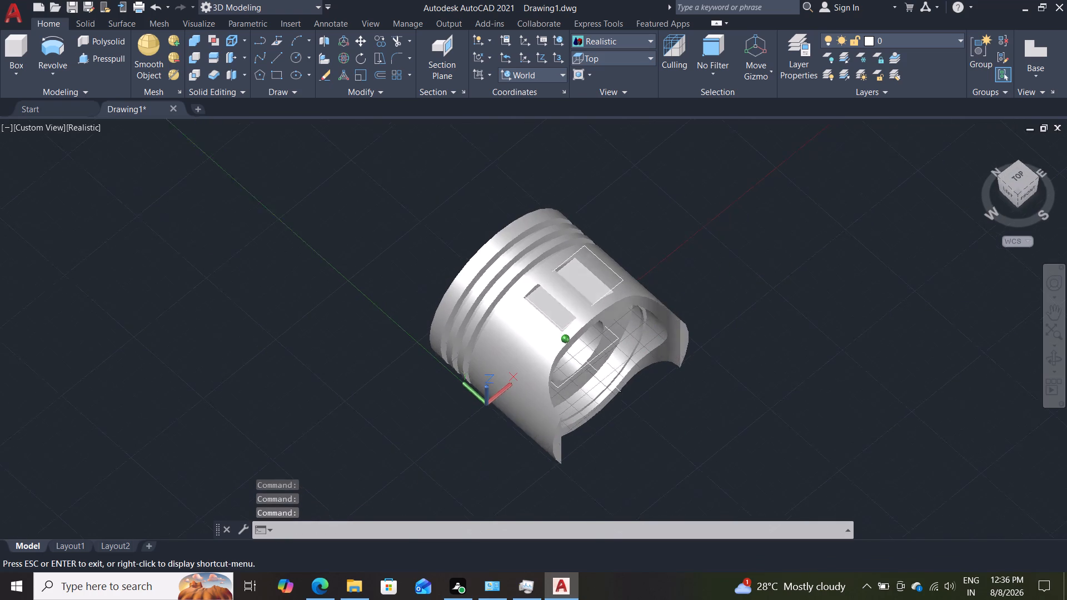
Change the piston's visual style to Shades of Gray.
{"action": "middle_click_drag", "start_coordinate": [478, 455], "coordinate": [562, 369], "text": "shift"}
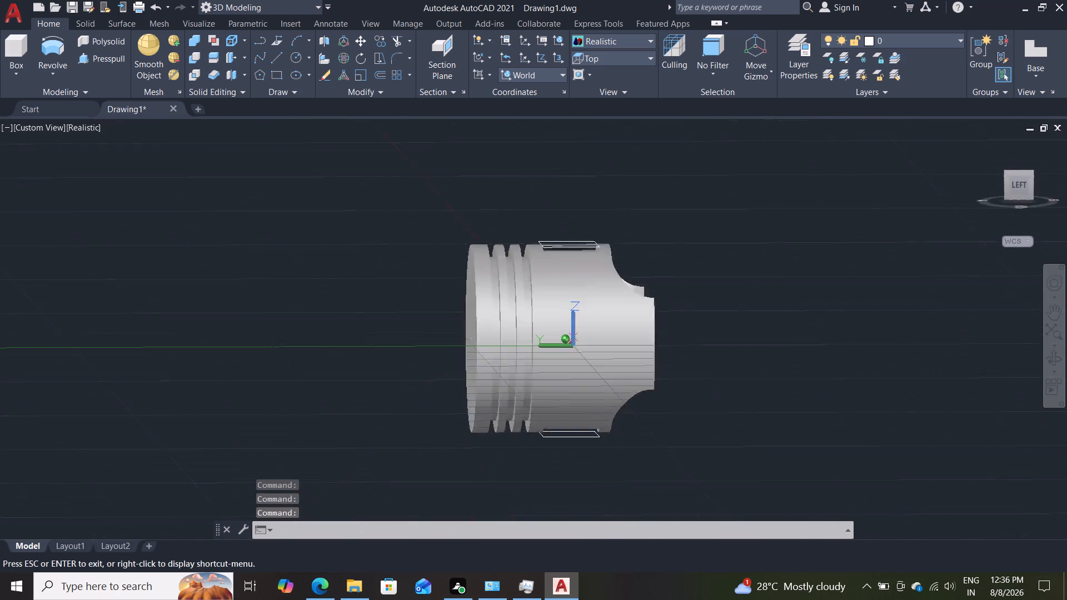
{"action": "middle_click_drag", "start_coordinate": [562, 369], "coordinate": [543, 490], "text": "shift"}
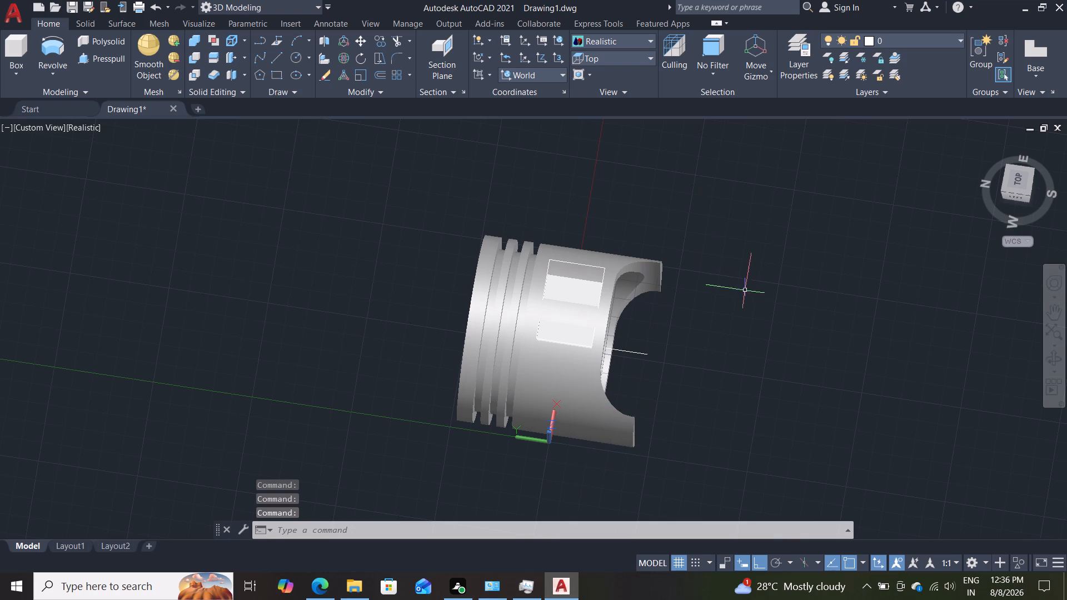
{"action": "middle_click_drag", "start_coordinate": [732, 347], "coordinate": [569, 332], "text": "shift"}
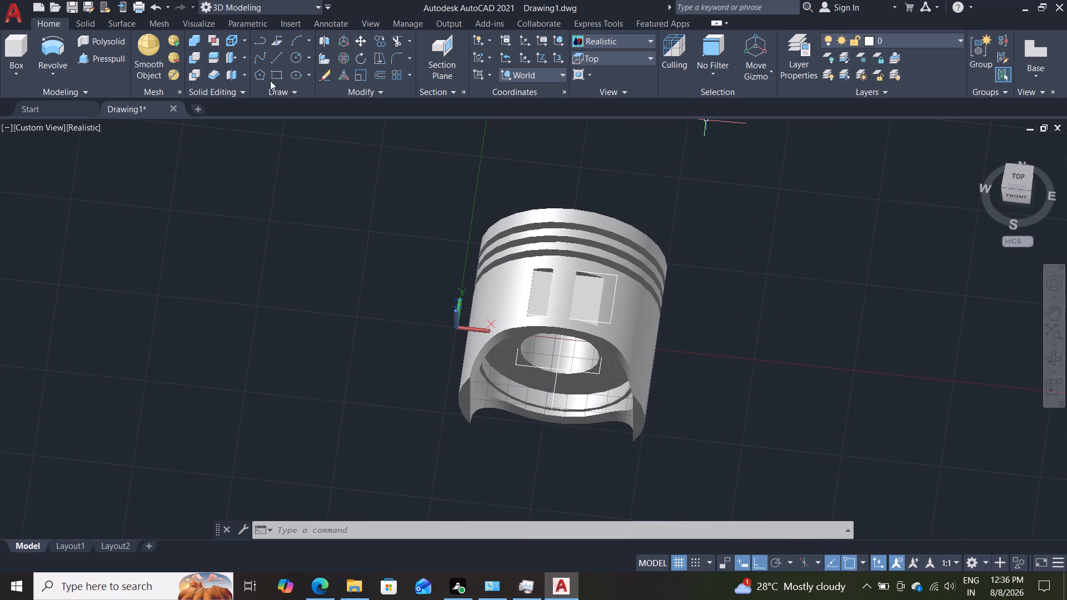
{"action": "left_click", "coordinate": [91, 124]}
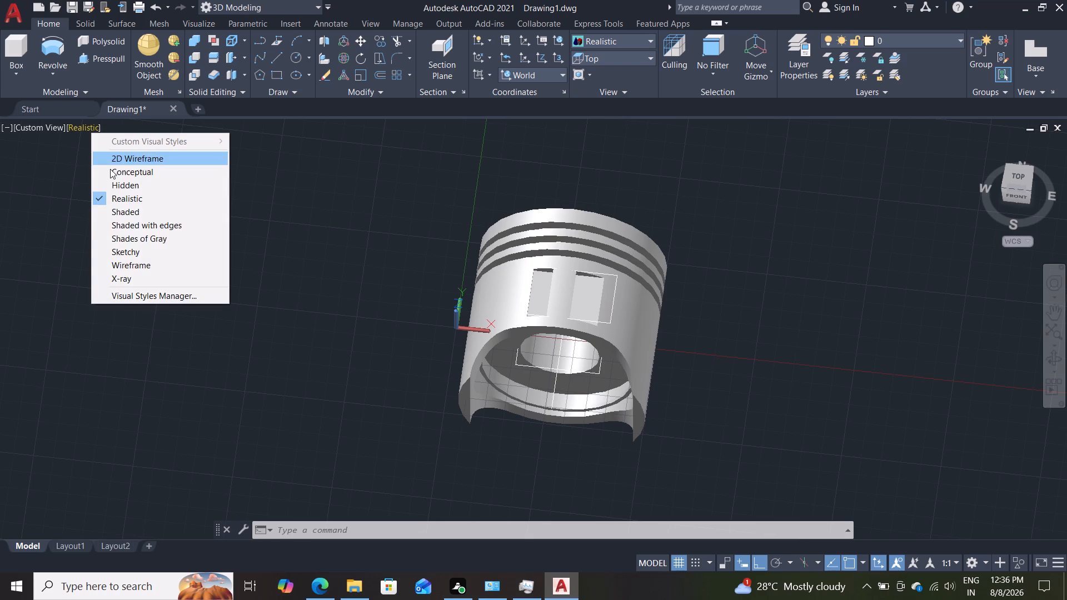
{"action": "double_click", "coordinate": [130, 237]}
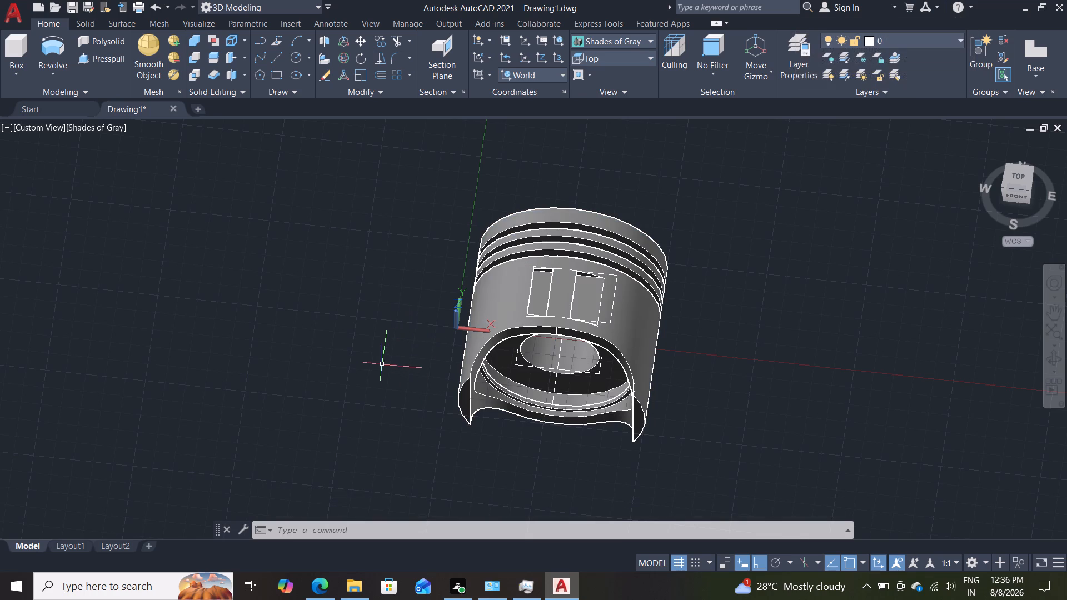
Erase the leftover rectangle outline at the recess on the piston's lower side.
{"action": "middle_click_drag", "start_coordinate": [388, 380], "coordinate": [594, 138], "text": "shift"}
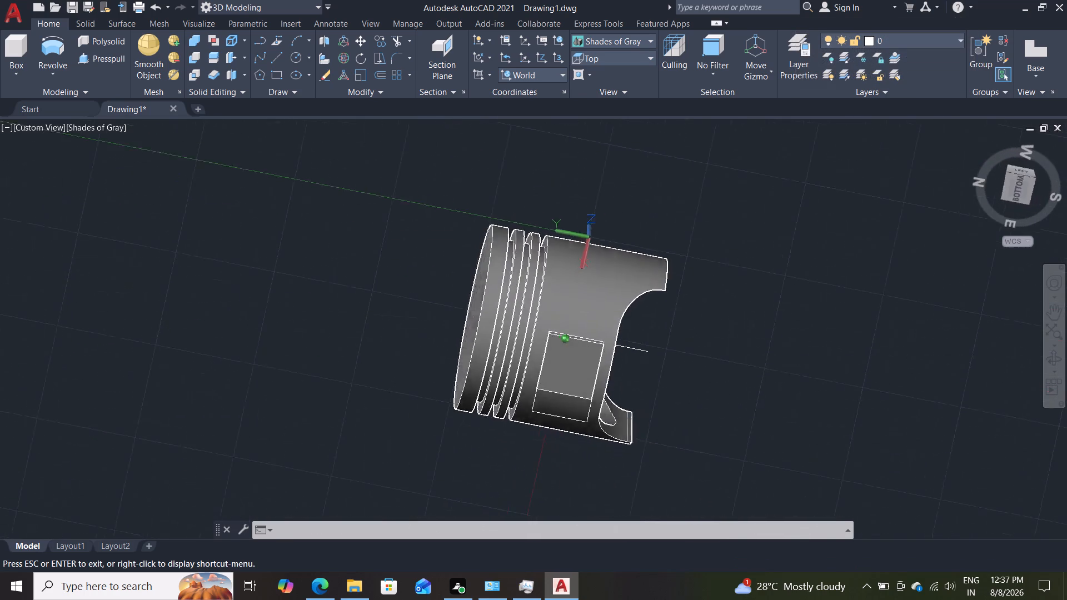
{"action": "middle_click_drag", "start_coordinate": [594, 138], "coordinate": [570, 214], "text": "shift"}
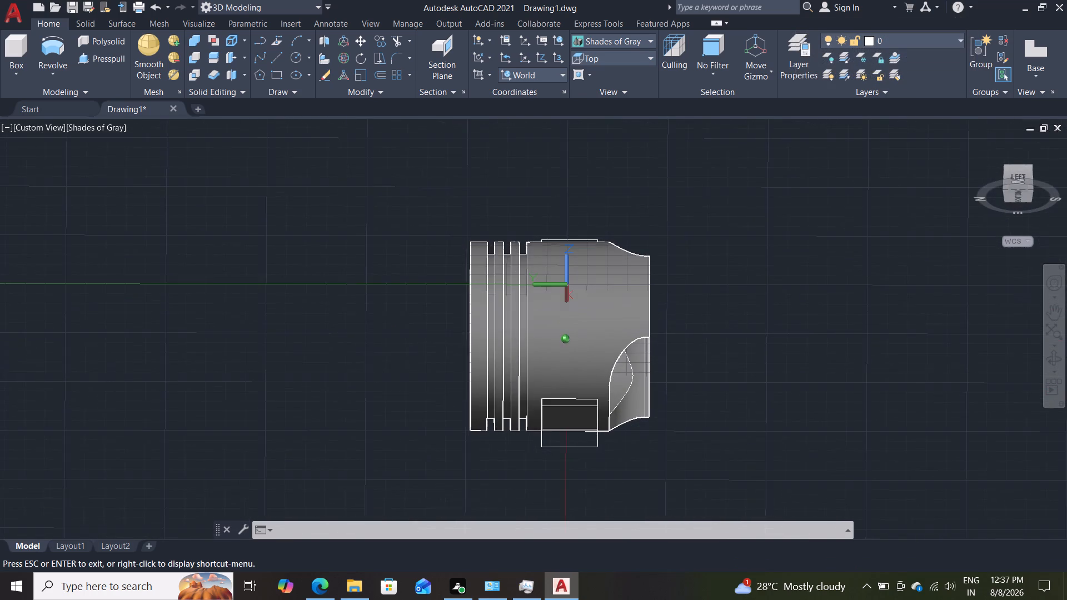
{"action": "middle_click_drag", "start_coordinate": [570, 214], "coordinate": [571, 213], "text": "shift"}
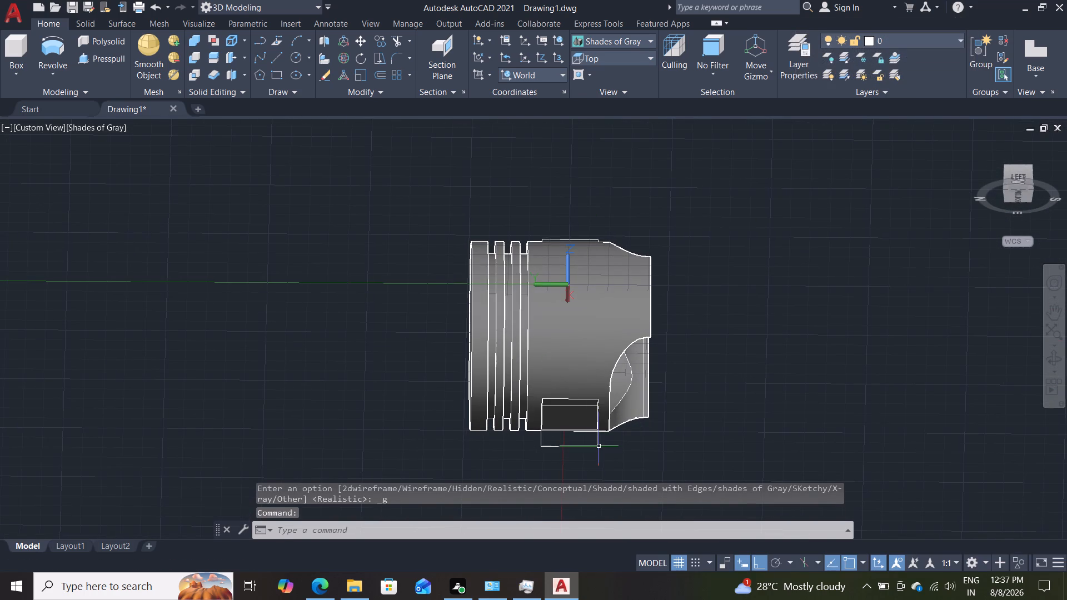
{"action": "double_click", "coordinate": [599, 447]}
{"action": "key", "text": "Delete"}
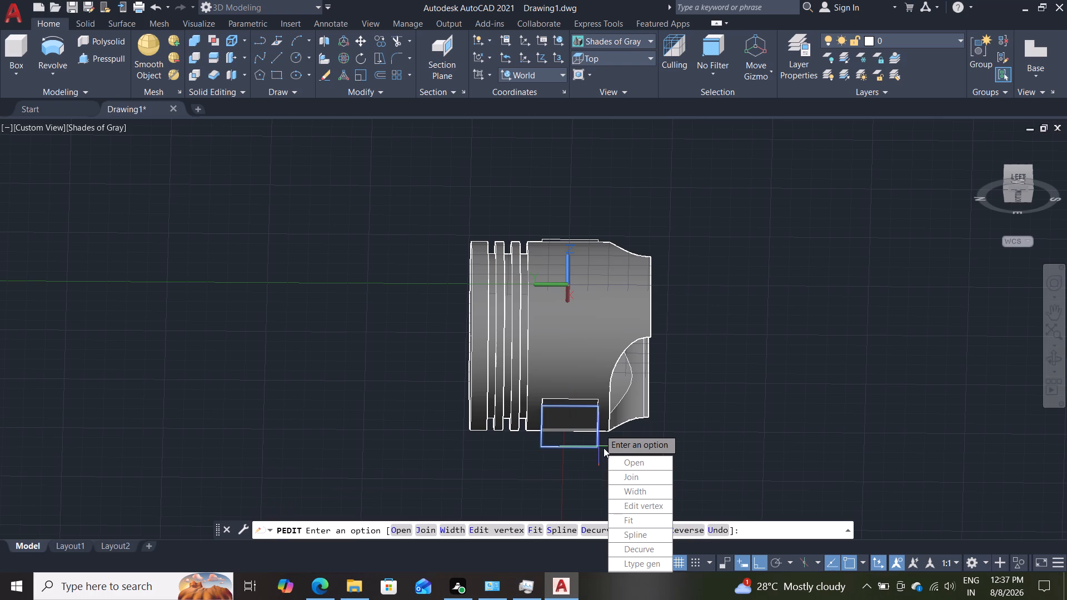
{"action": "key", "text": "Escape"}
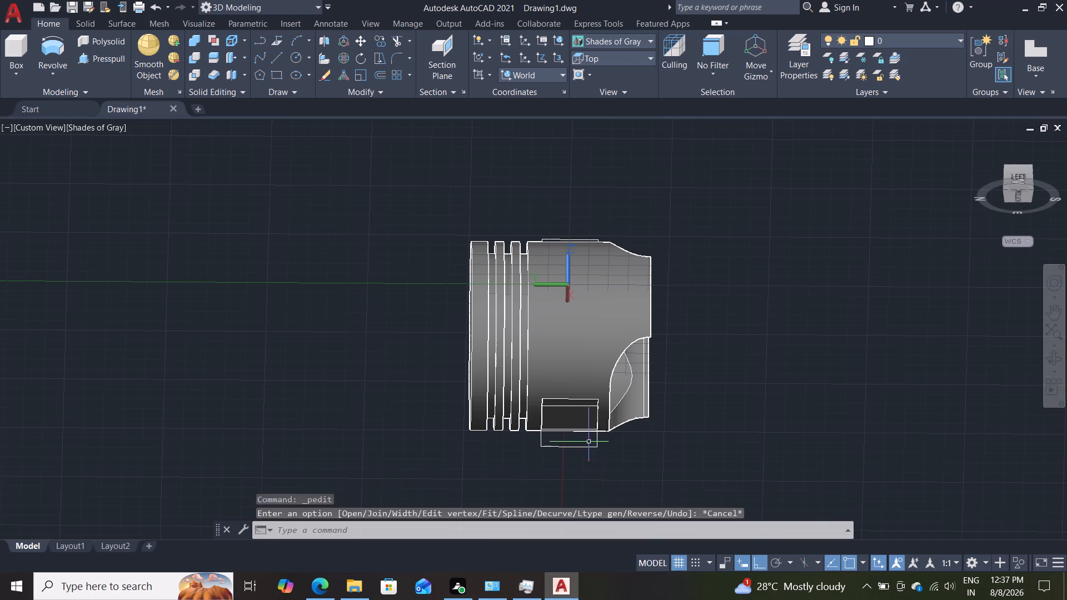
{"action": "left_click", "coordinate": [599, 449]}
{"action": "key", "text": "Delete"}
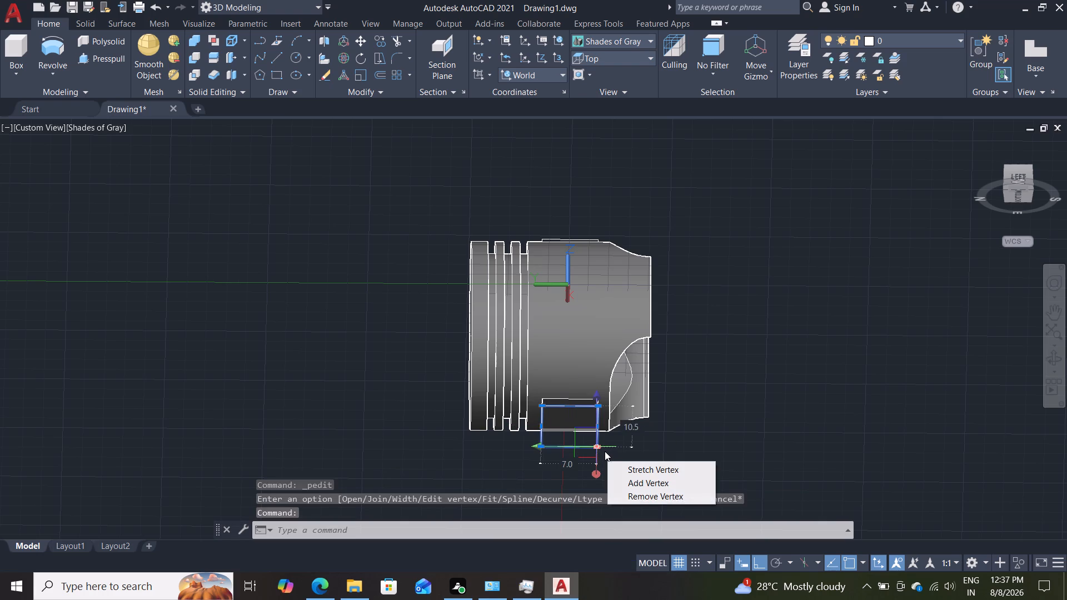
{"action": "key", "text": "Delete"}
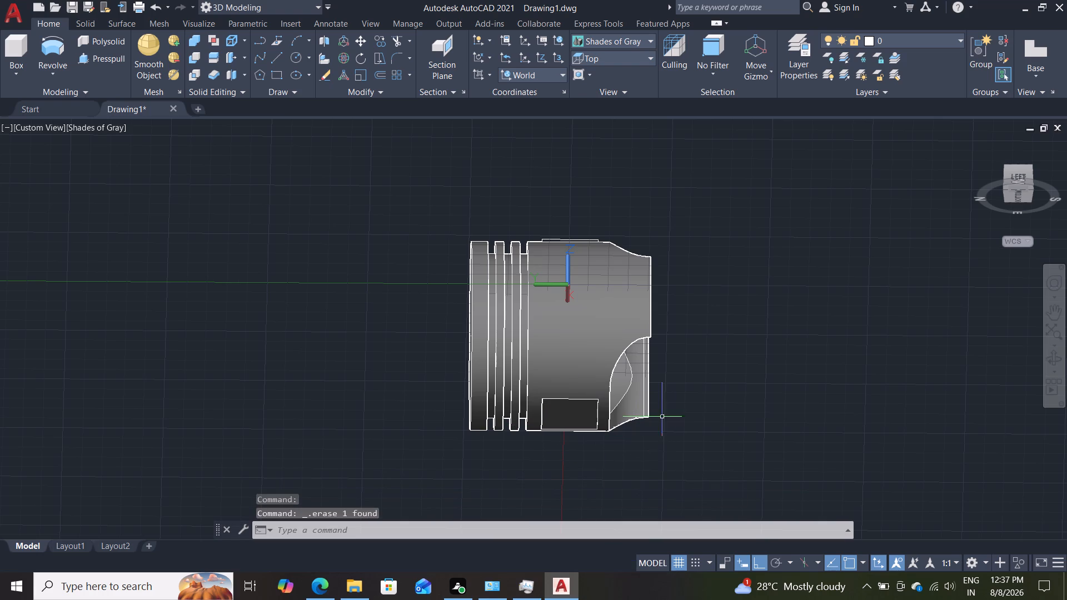
Examine the recesses, ring grooves and hollow underside of the piston from several orbited views.
{"action": "middle_click_drag", "start_coordinate": [605, 459], "coordinate": [577, 462], "text": "shift"}
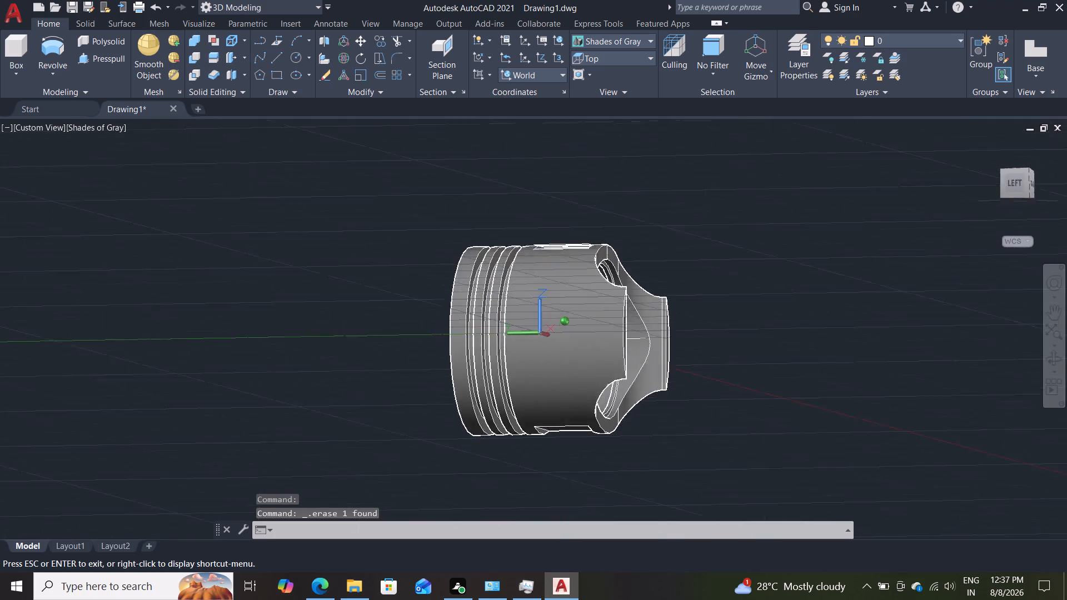
{"action": "middle_click_drag", "start_coordinate": [577, 462], "coordinate": [610, 493], "text": "shift"}
{"action": "middle_click_drag", "start_coordinate": [729, 273], "coordinate": [656, 403], "text": "shift"}
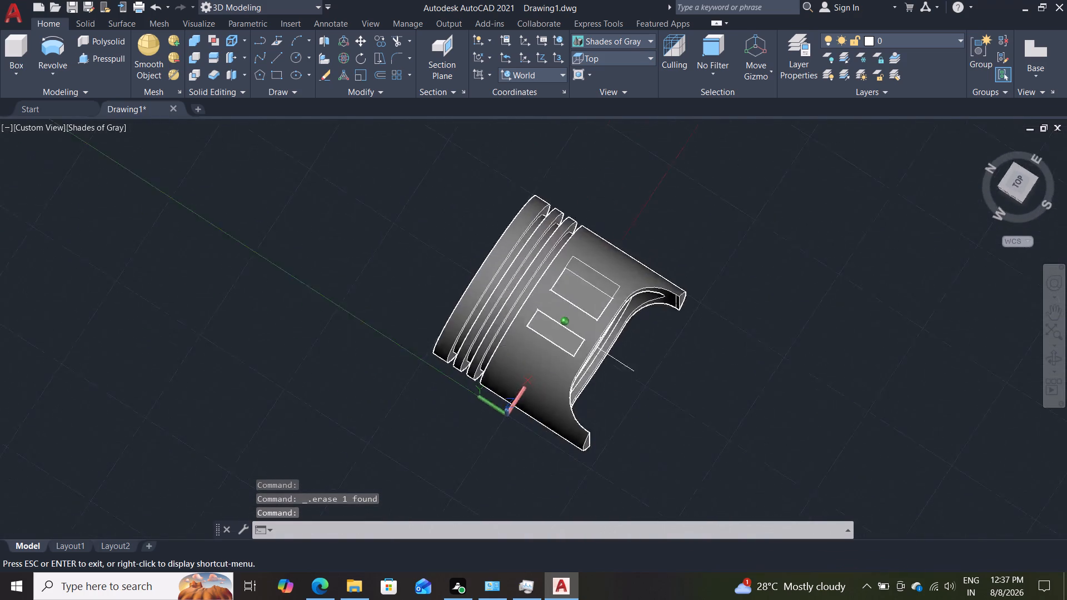
{"action": "middle_click_drag", "start_coordinate": [656, 403], "coordinate": [560, 371], "text": "shift"}
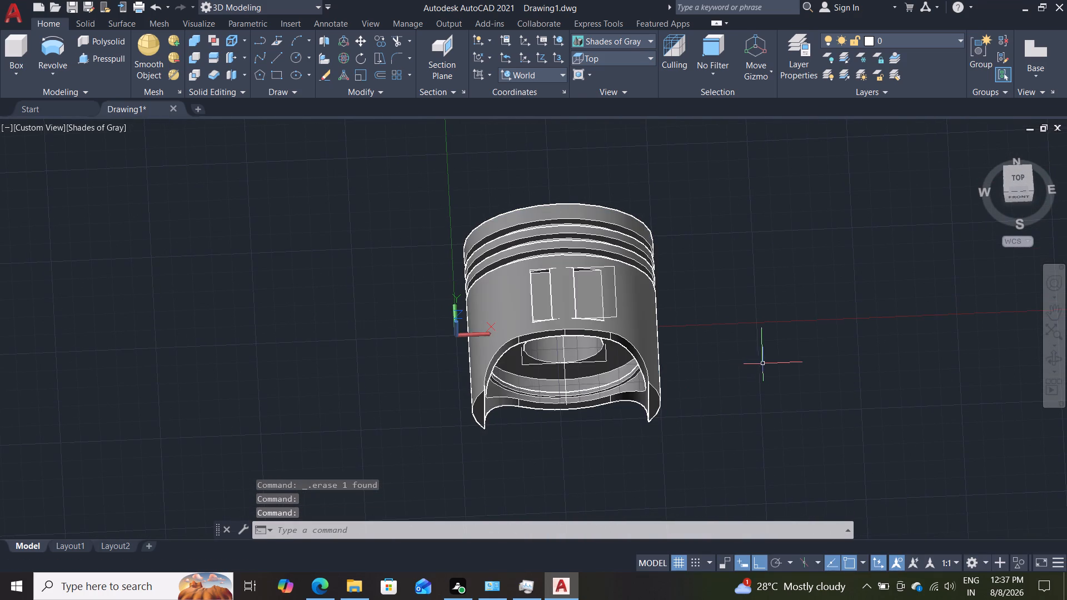
{"action": "middle_click_drag", "start_coordinate": [747, 361], "coordinate": [758, 165], "text": "shift"}
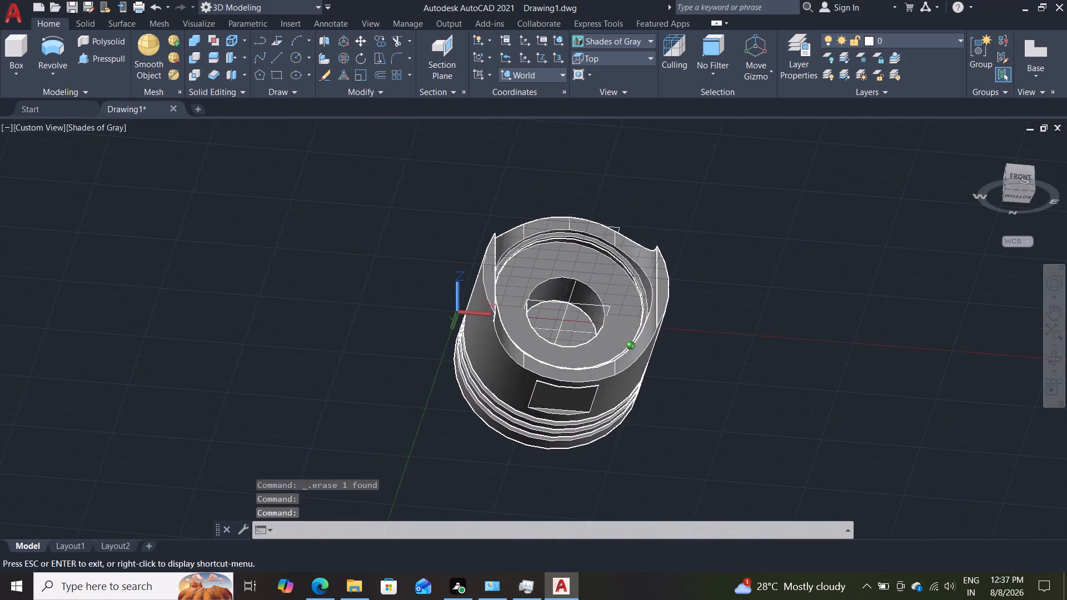
{"action": "middle_click_drag", "start_coordinate": [758, 165], "coordinate": [752, 257], "text": "shift"}
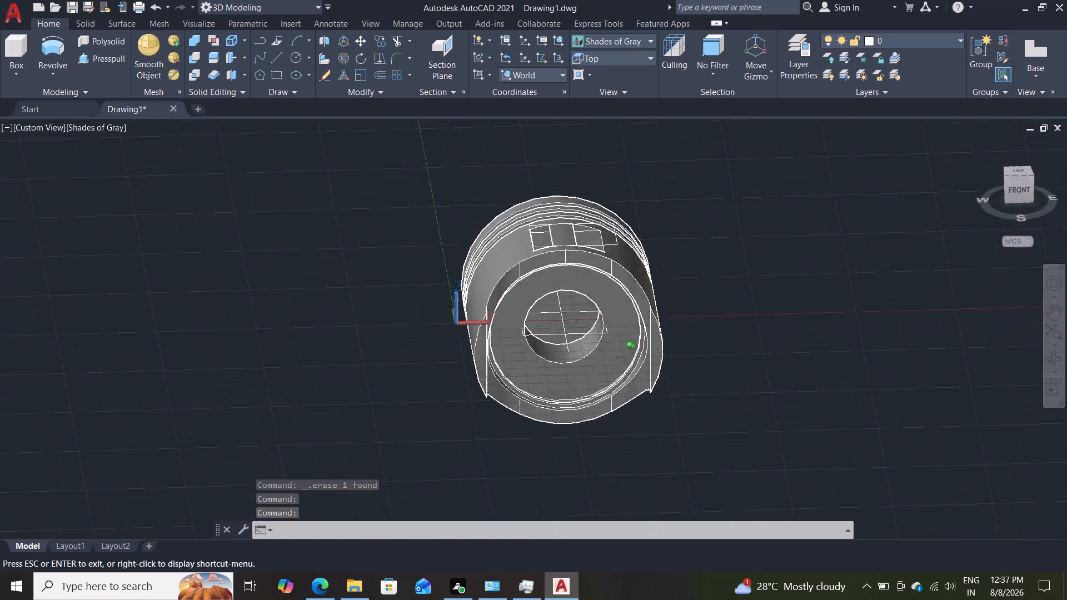
{"action": "middle_click_drag", "start_coordinate": [752, 257], "coordinate": [741, 321], "text": "shift"}
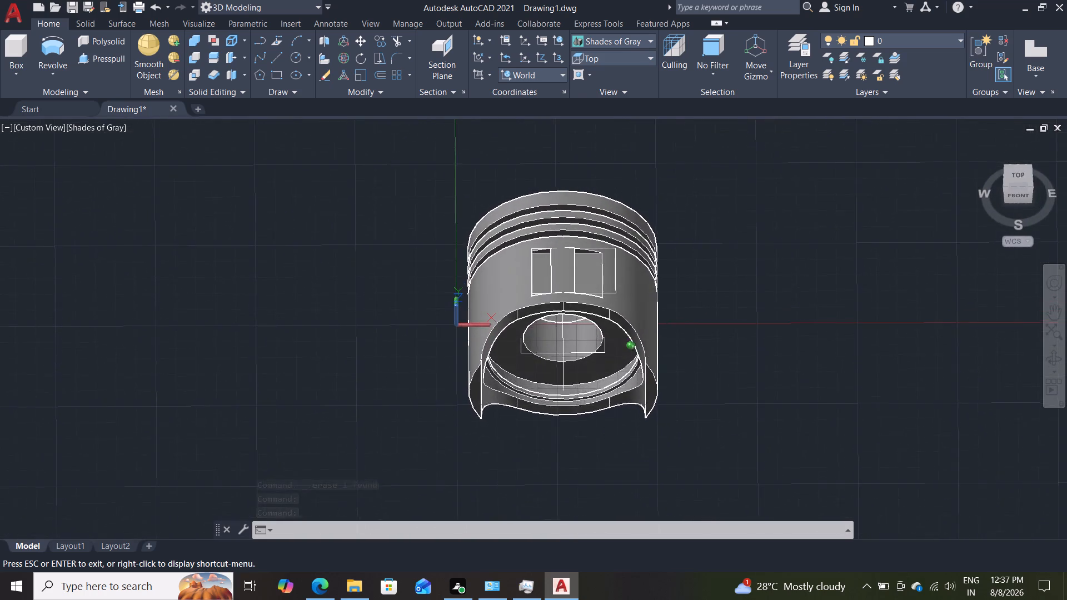
{"action": "middle_click_drag", "start_coordinate": [741, 321], "coordinate": [746, 272], "text": "shift"}
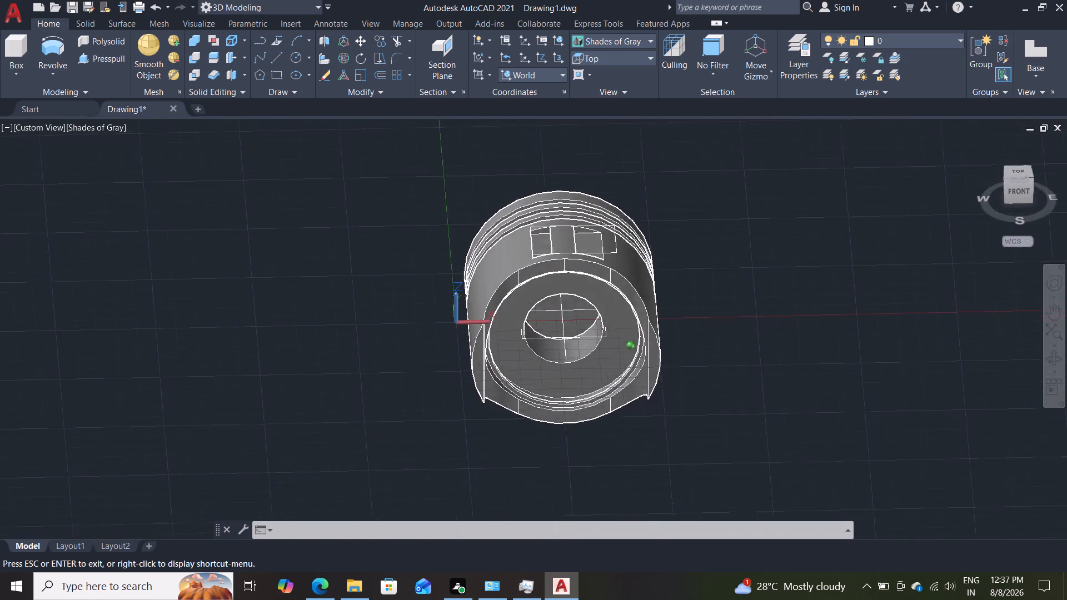
{"action": "middle_click_drag", "start_coordinate": [746, 272], "coordinate": [752, 280], "text": "shift"}
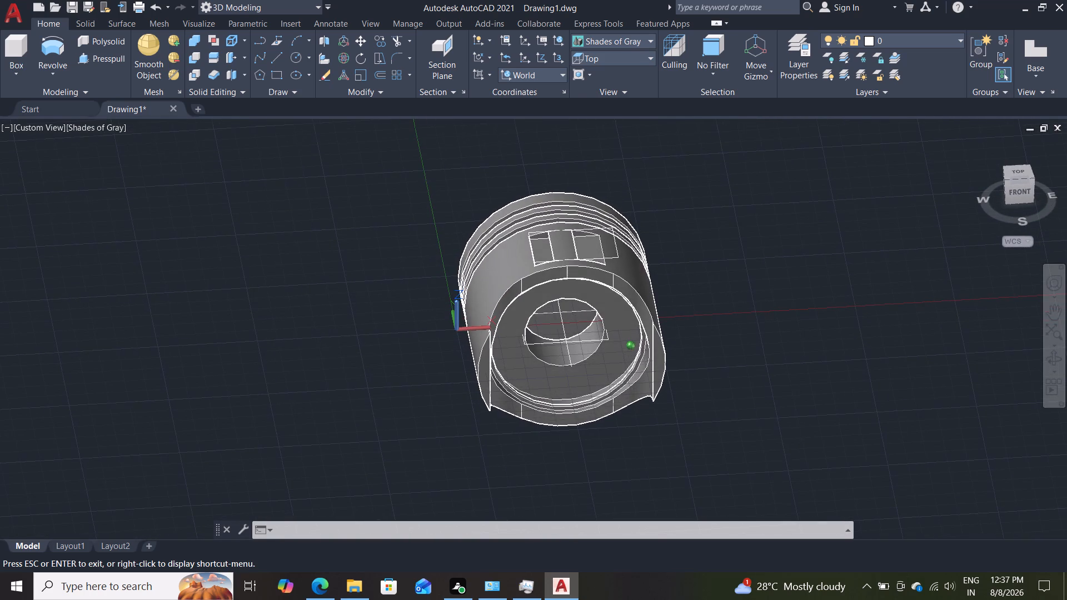
{"action": "middle_click_drag", "start_coordinate": [752, 280], "coordinate": [755, 273], "text": "shift"}
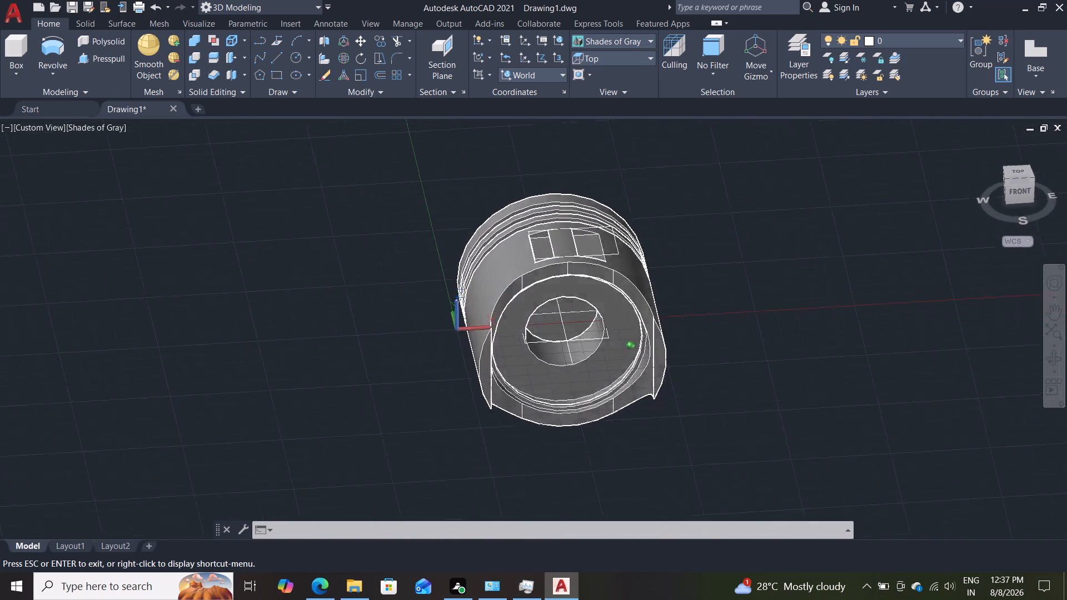
{"action": "middle_click_drag", "start_coordinate": [755, 273], "coordinate": [726, 309], "text": "shift"}
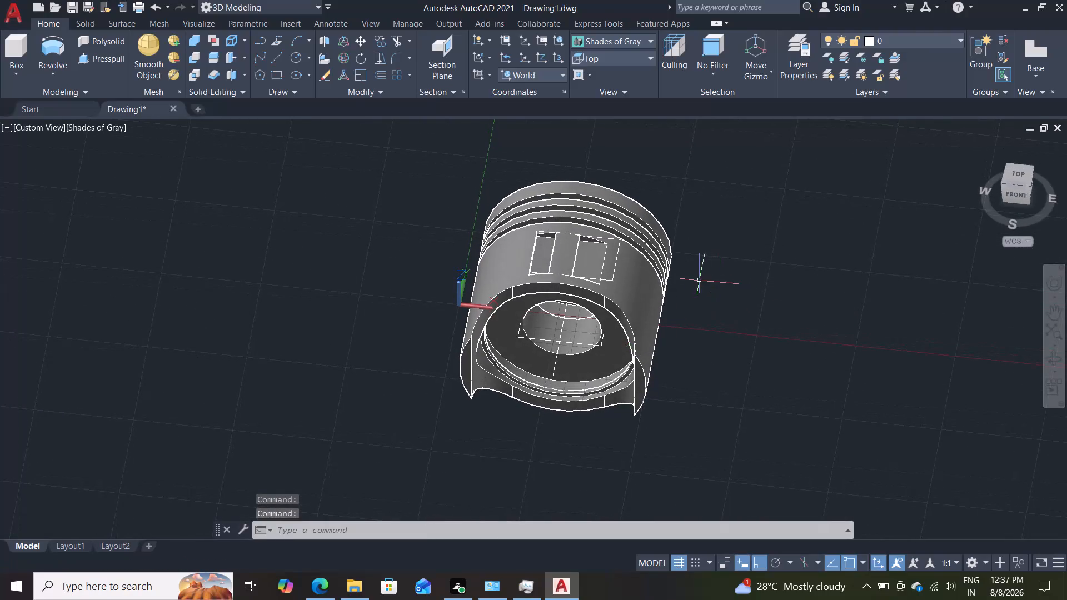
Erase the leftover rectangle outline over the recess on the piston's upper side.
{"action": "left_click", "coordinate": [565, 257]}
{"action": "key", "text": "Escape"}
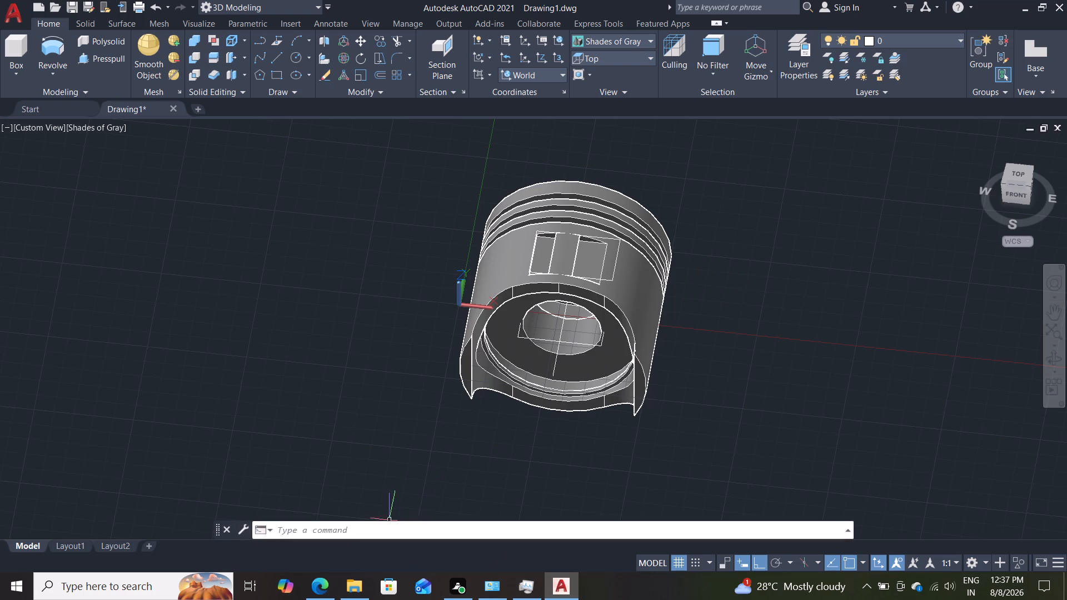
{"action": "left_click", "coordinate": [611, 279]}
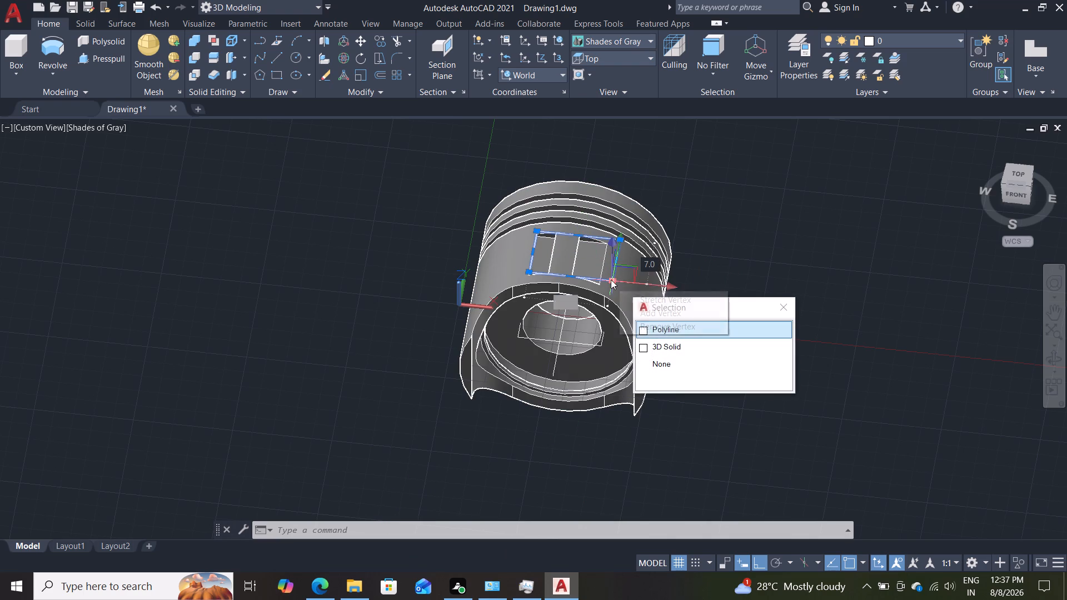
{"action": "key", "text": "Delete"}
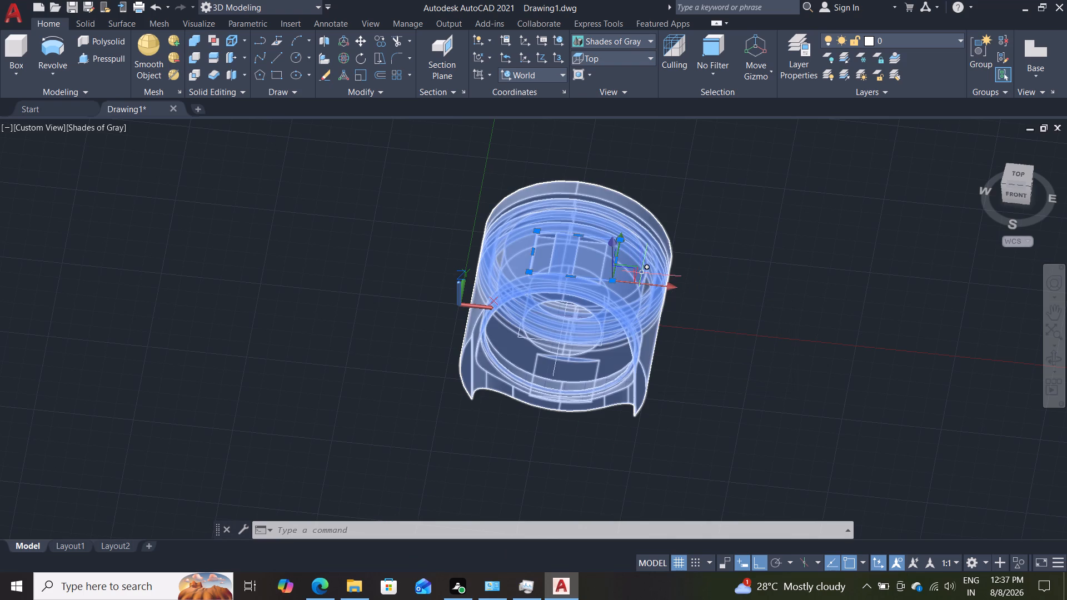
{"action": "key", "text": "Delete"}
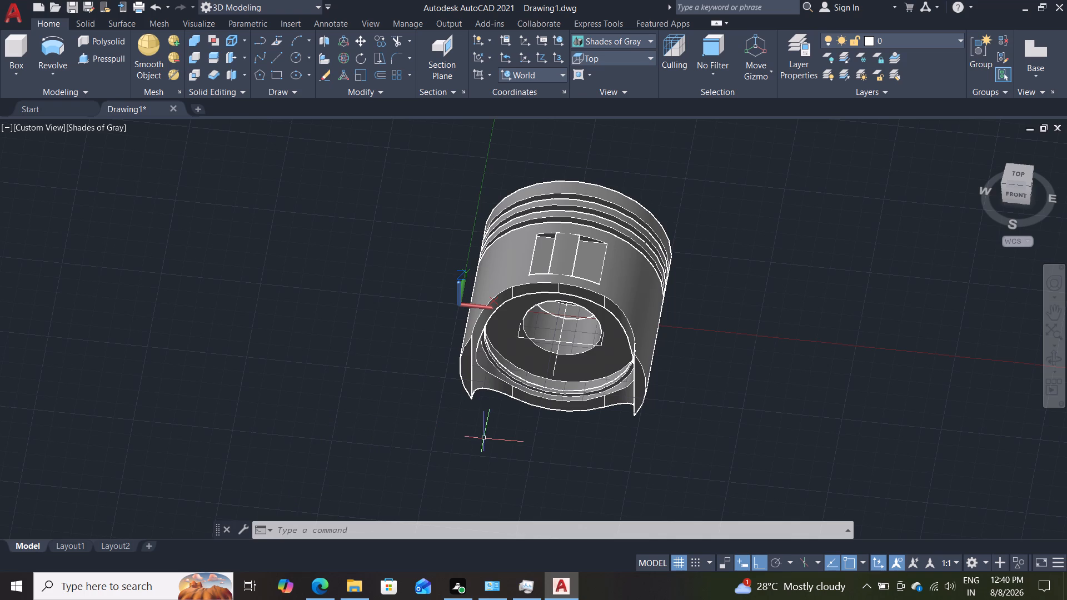
Undo the recent edits back through the outline erasures and visual style change, up to and including the subtraction of the rectangular blocks.
{"action": "key", "text": "ctrl+z"}
{"action": "key", "text": "ctrl+z"}
{"action": "key", "text": "ctrl+z"}
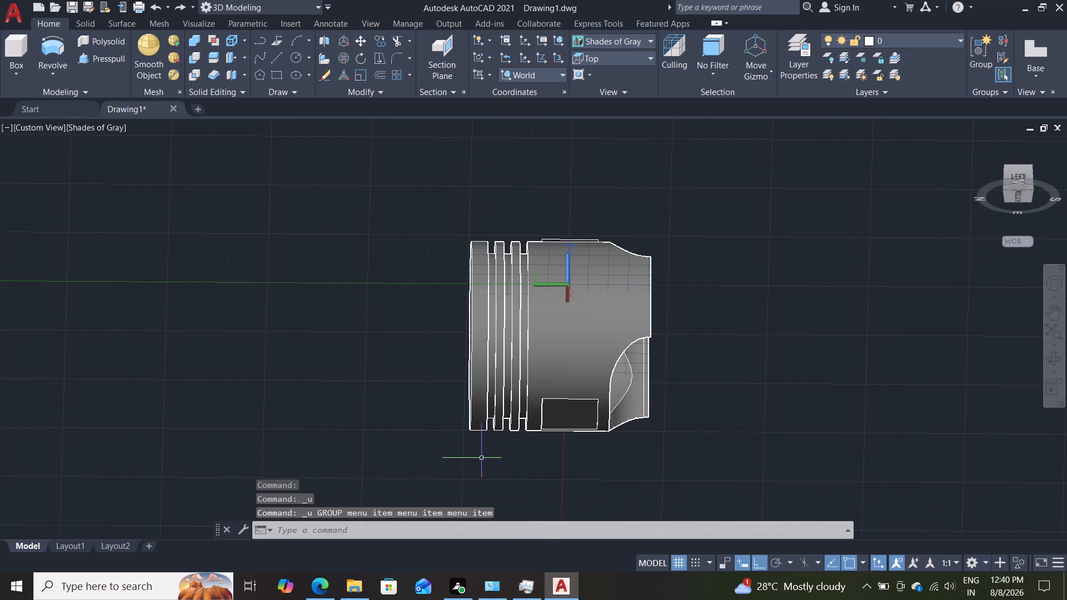
{"action": "key", "text": "ctrl+z"}
{"action": "key", "text": "ctrl+z"}
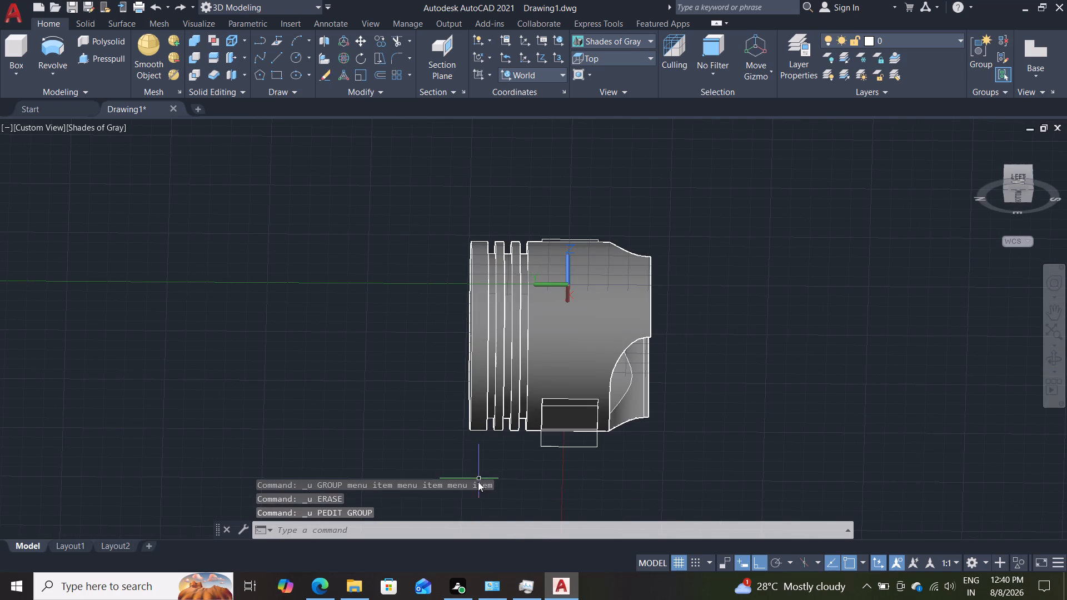
{"action": "key", "text": "ctrl+z"}
{"action": "key", "text": "ctrl+z"}
{"action": "key", "text": "ctrl+z"}
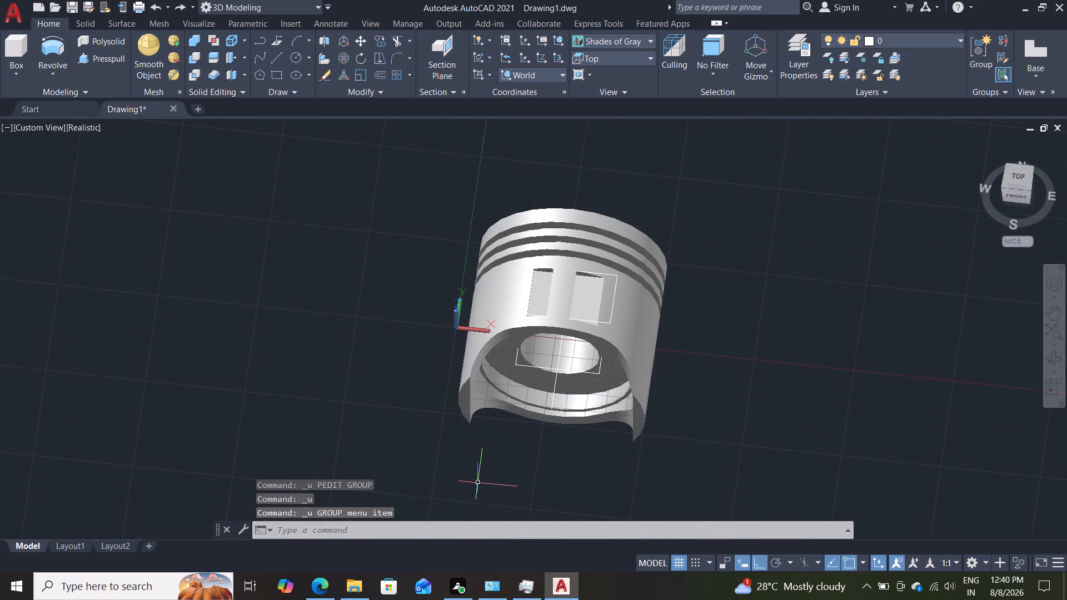
{"action": "key", "text": "ctrl+z"}
{"action": "key", "text": "ctrl+z"}
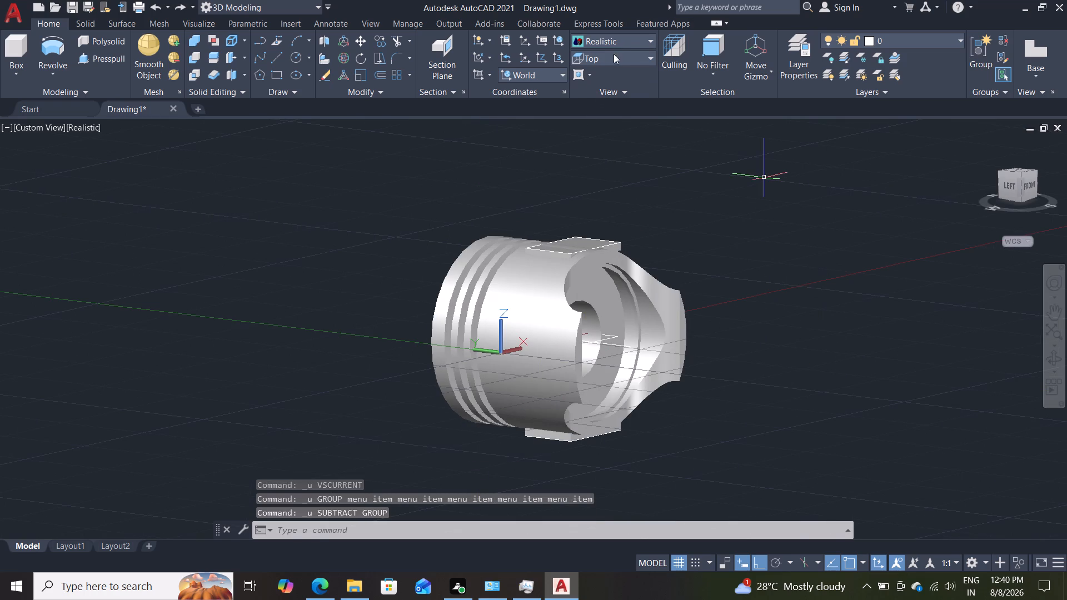
Undo the Presspull extrusions of the lower and upper rectangles.
{"action": "middle_click_drag", "start_coordinate": [702, 254], "coordinate": [661, 368], "text": "shift"}
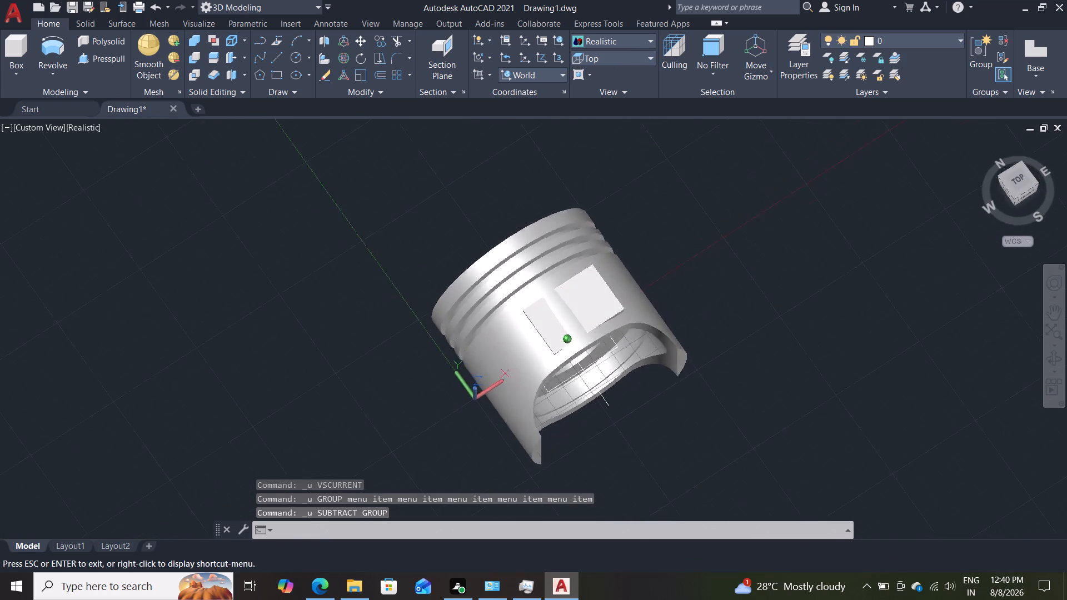
{"action": "middle_click_drag", "start_coordinate": [661, 368], "coordinate": [616, 301], "text": "shift"}
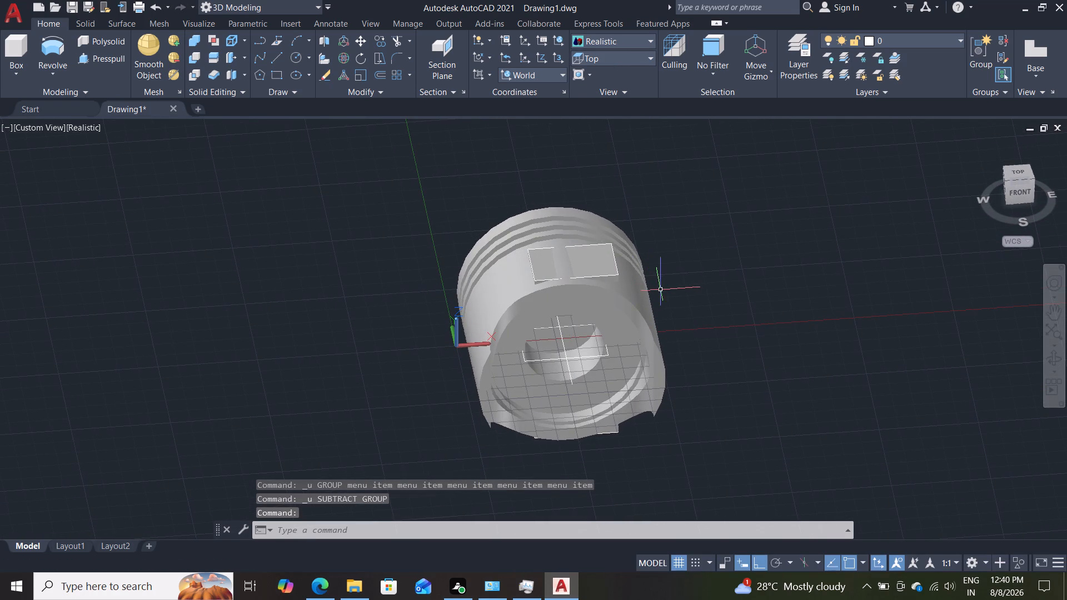
{"action": "key", "text": "ctrl+z"}
{"action": "key", "text": "ctrl+z"}
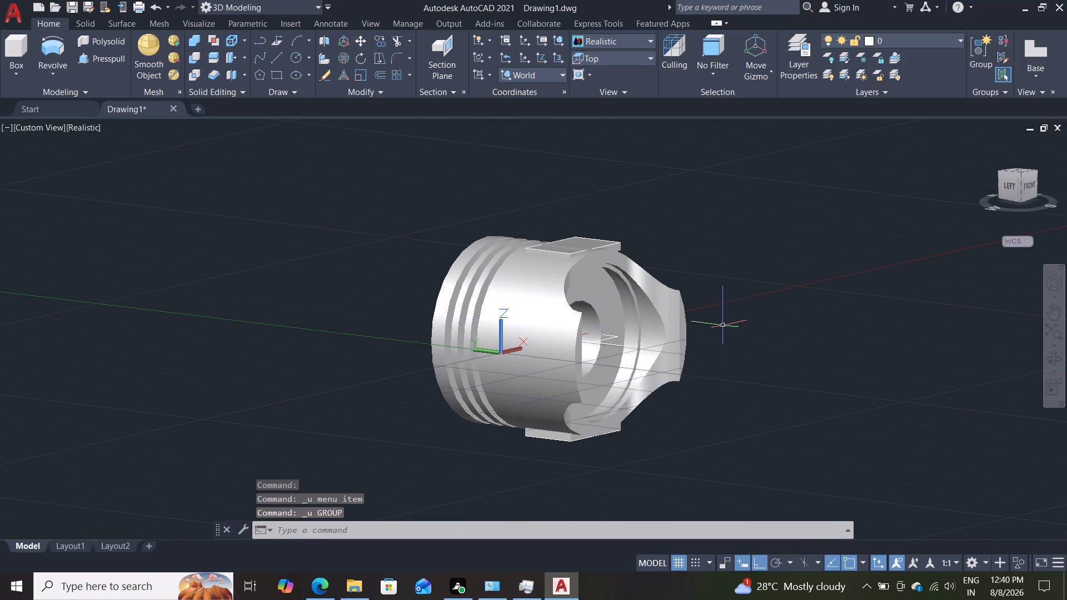
{"action": "key", "text": "ctrl+z"}
{"action": "key", "text": "ctrl+z"}
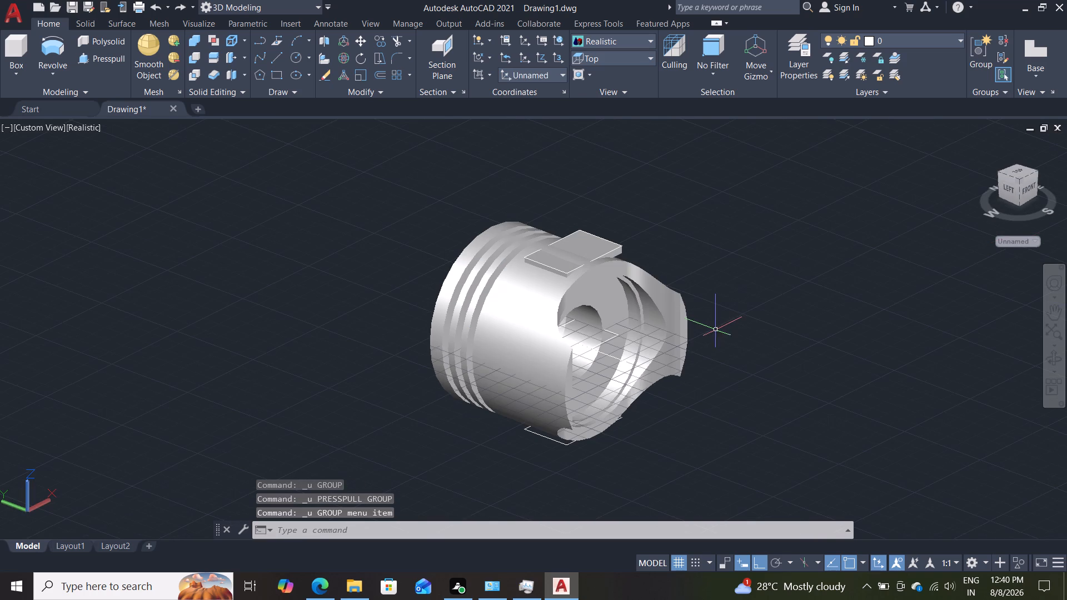
{"action": "key", "text": "ctrl+z"}
{"action": "key", "text": "ctrl+z"}
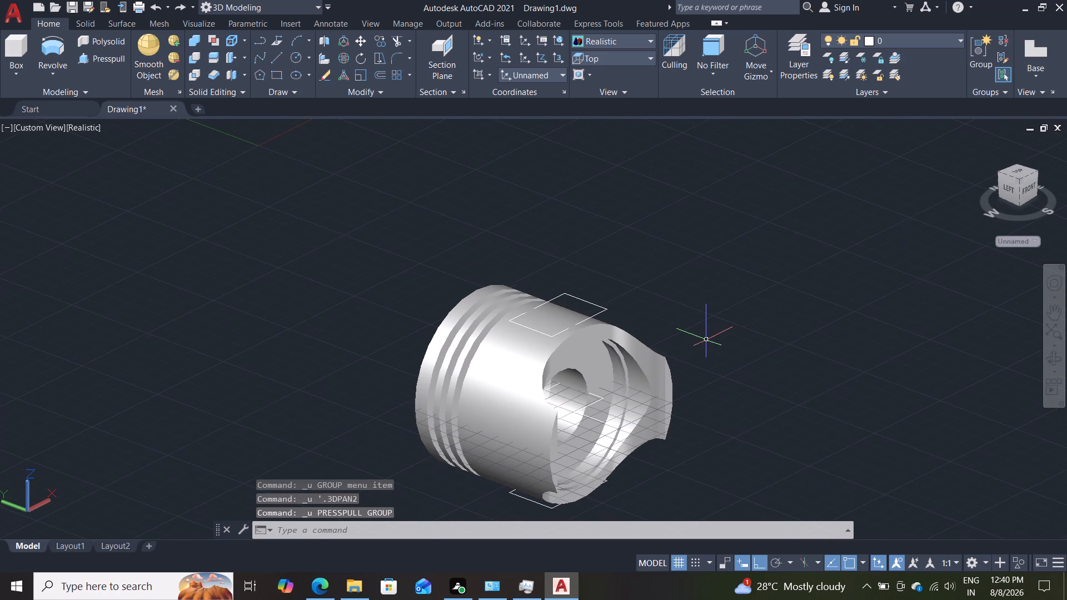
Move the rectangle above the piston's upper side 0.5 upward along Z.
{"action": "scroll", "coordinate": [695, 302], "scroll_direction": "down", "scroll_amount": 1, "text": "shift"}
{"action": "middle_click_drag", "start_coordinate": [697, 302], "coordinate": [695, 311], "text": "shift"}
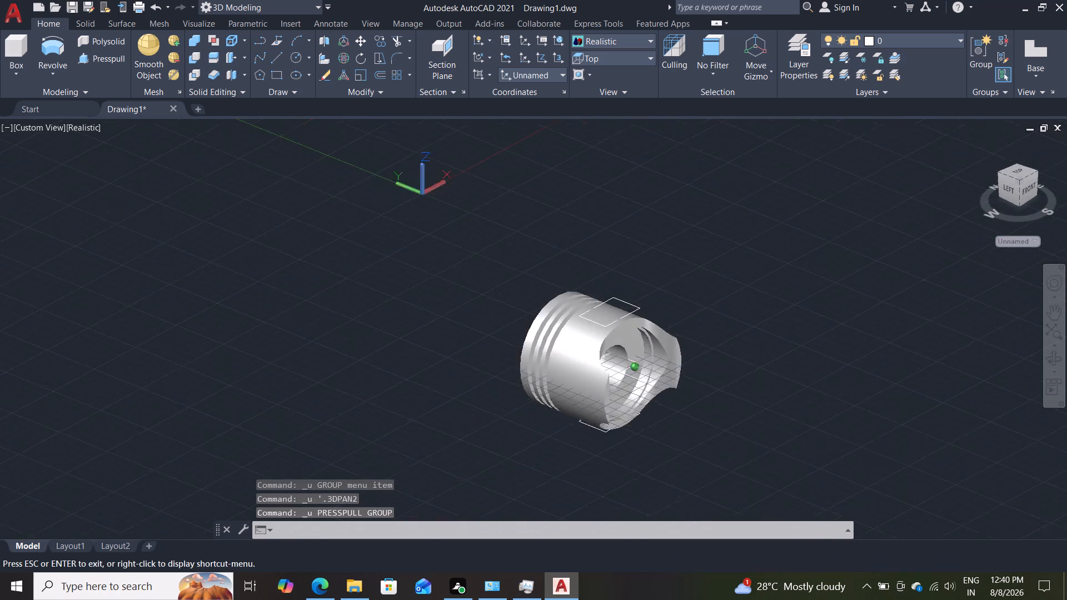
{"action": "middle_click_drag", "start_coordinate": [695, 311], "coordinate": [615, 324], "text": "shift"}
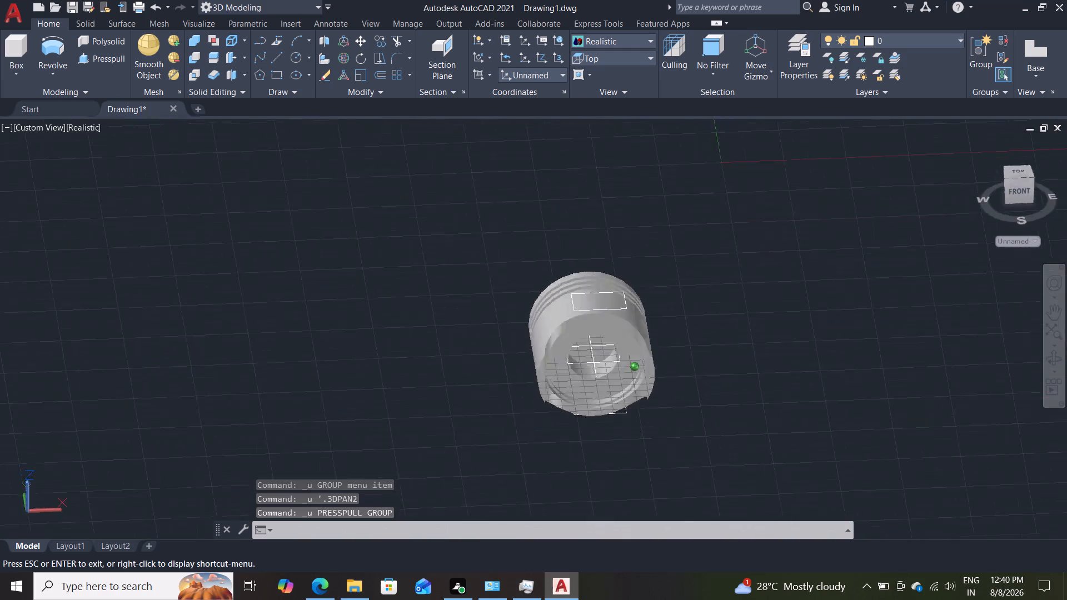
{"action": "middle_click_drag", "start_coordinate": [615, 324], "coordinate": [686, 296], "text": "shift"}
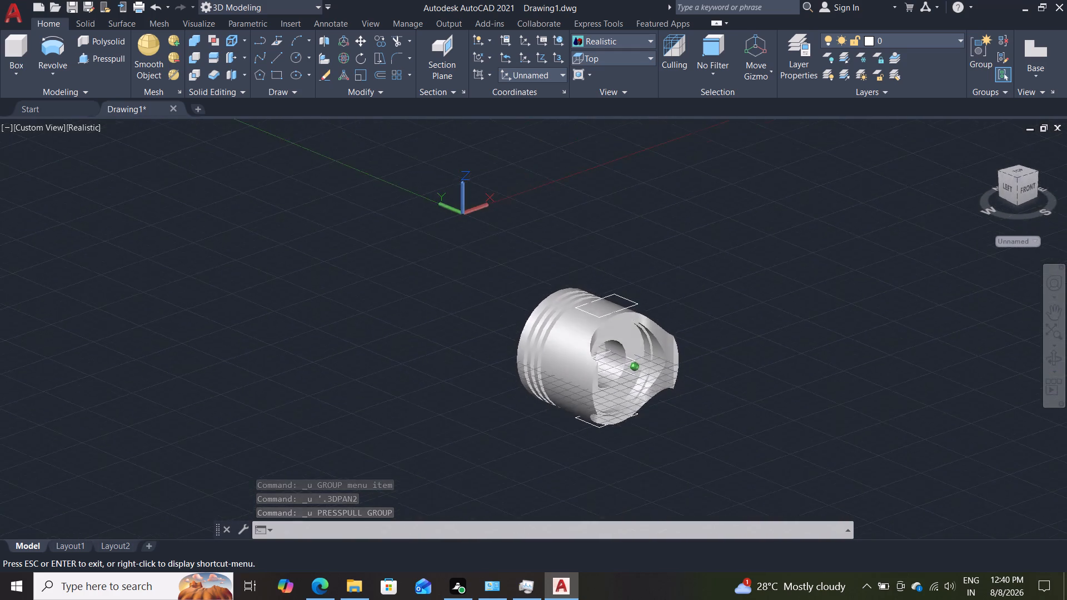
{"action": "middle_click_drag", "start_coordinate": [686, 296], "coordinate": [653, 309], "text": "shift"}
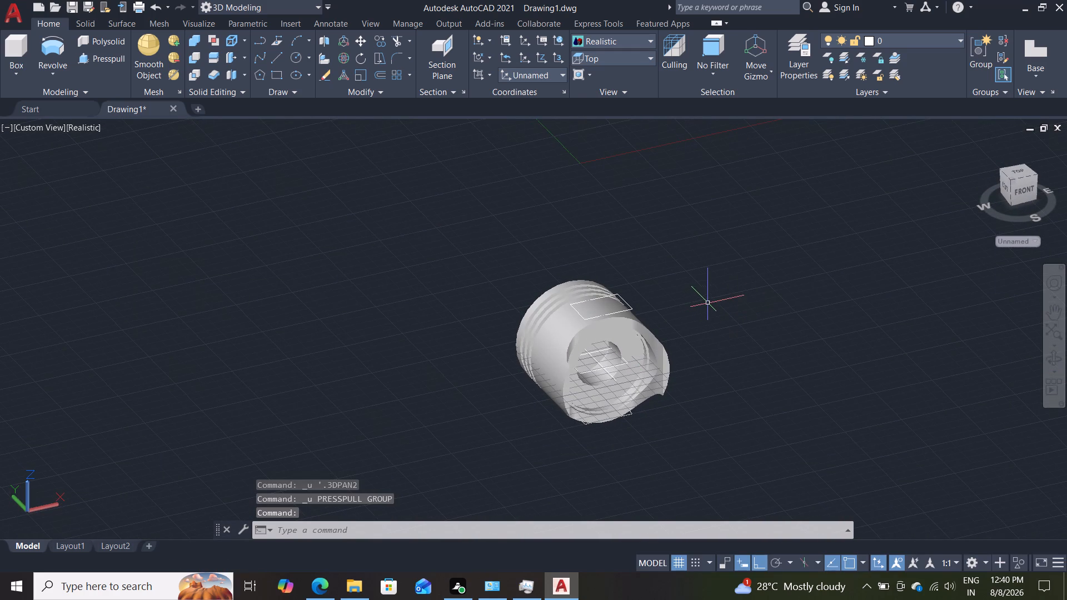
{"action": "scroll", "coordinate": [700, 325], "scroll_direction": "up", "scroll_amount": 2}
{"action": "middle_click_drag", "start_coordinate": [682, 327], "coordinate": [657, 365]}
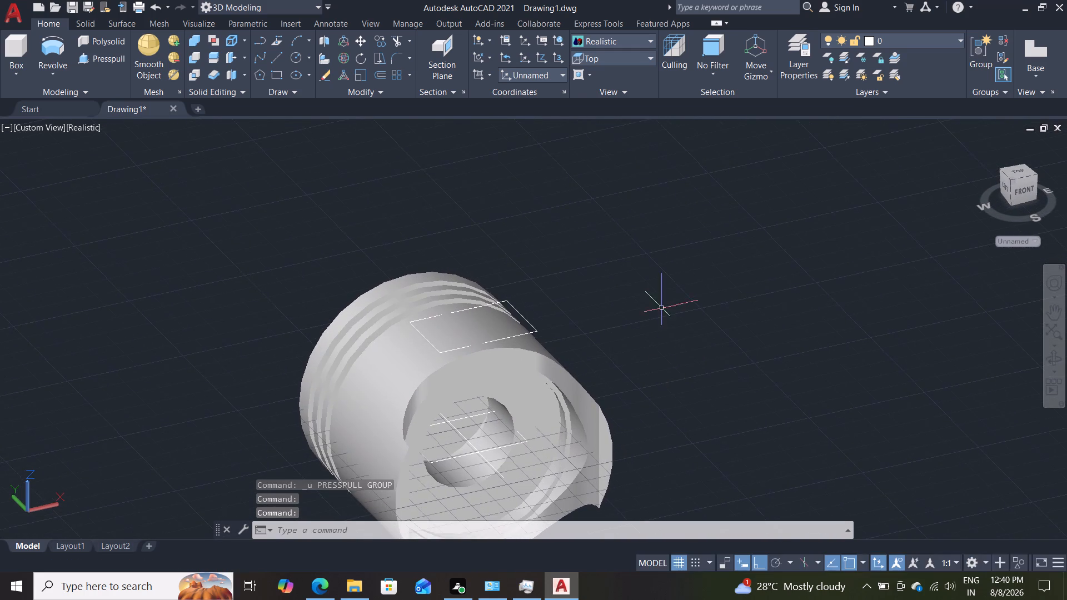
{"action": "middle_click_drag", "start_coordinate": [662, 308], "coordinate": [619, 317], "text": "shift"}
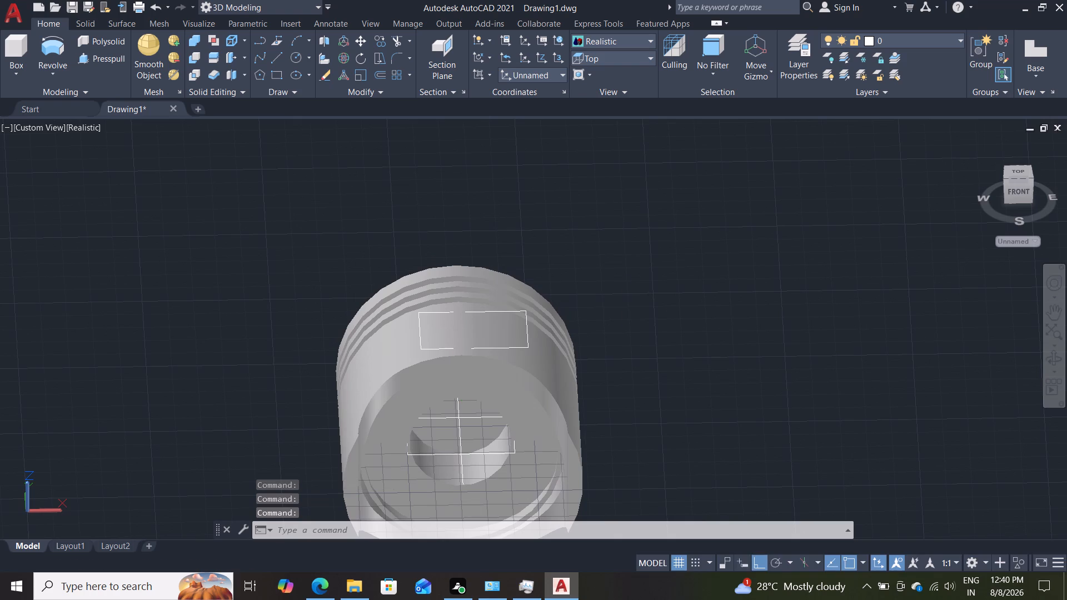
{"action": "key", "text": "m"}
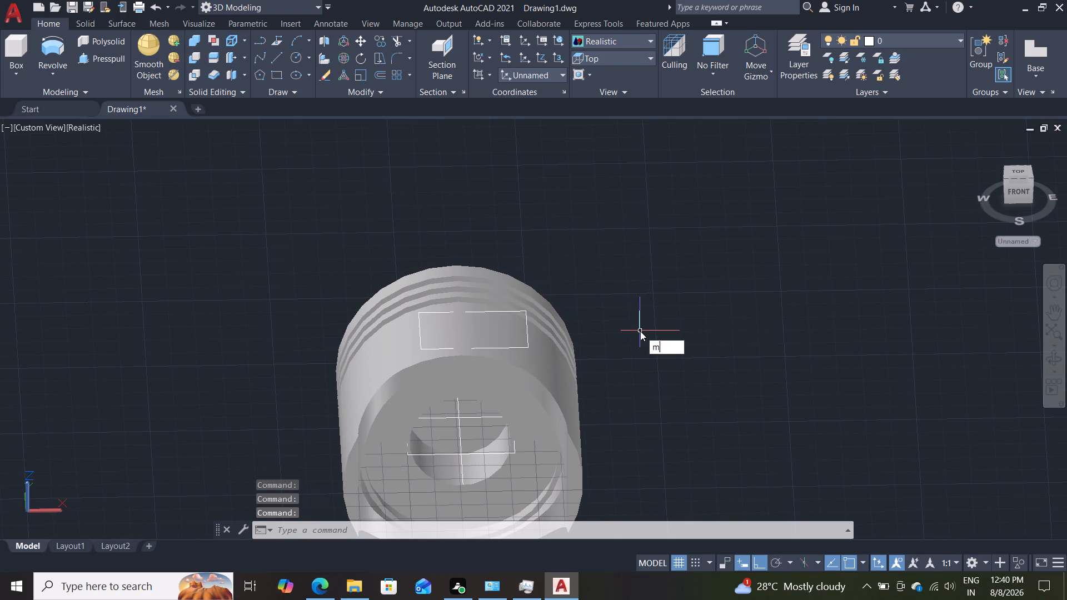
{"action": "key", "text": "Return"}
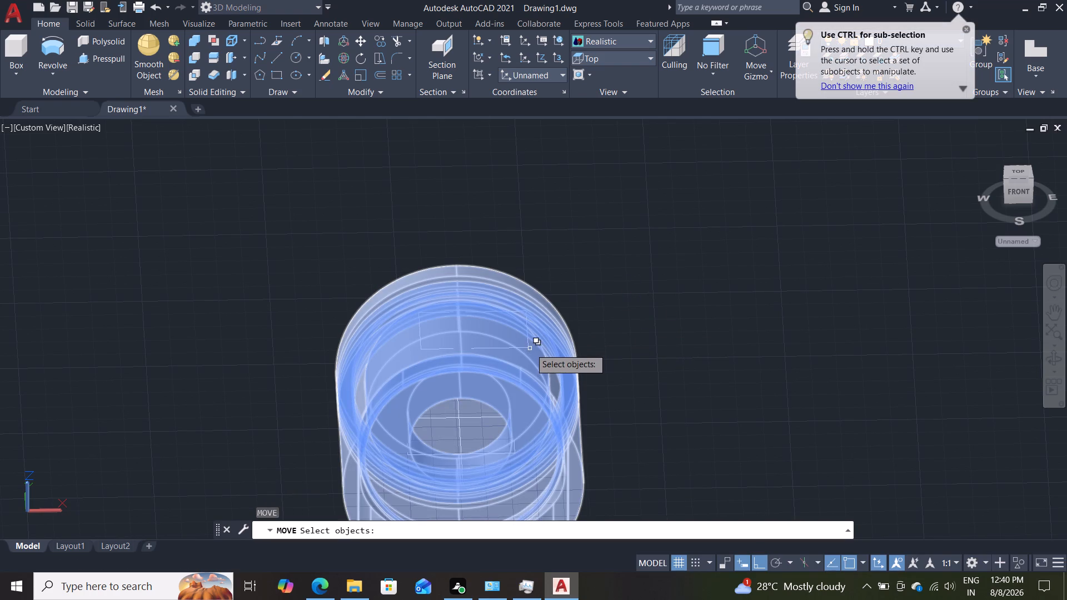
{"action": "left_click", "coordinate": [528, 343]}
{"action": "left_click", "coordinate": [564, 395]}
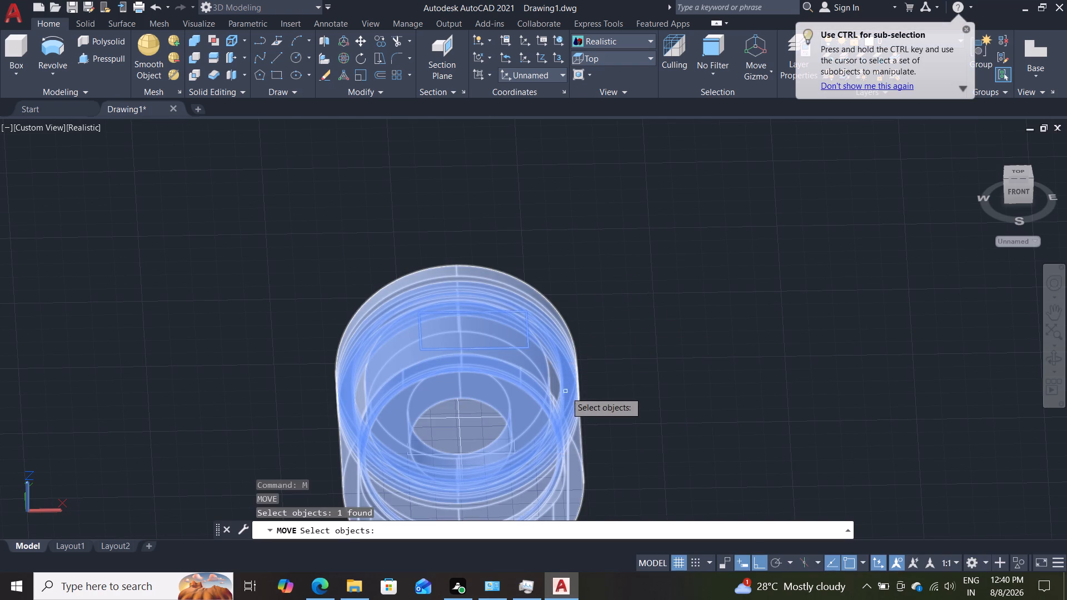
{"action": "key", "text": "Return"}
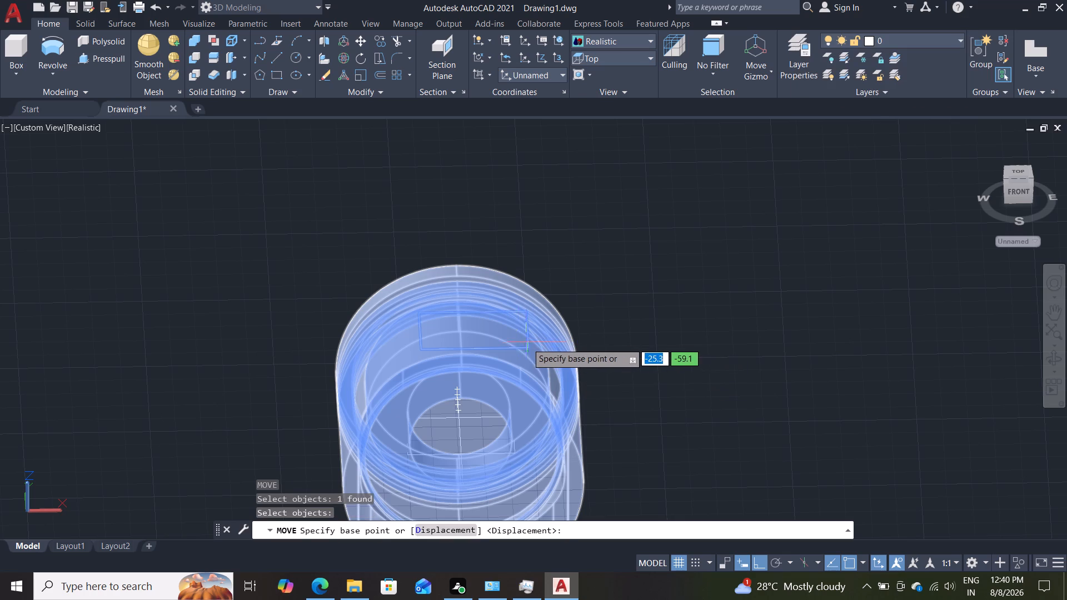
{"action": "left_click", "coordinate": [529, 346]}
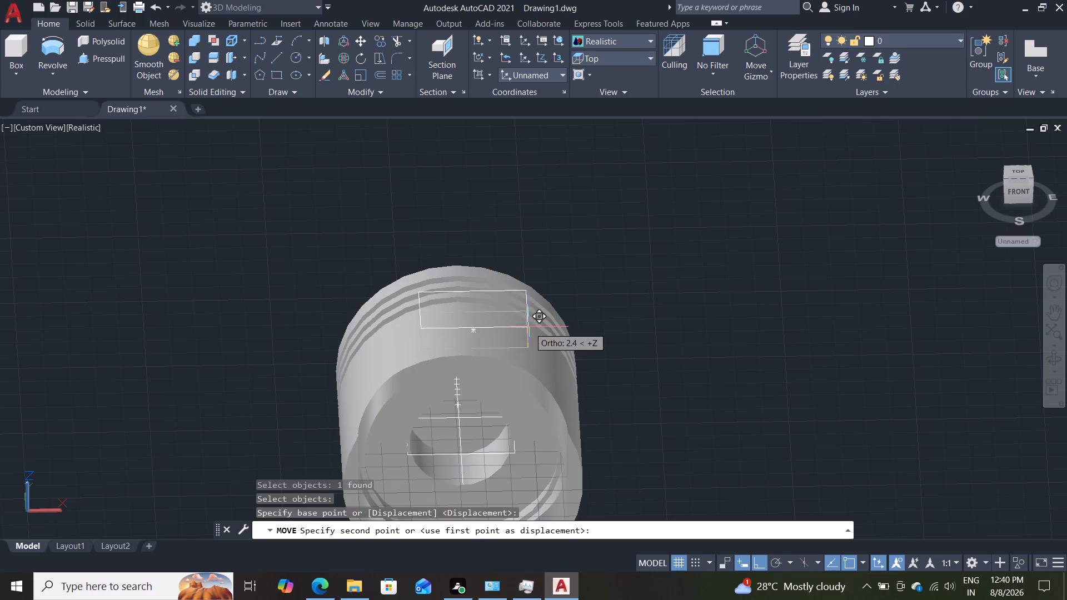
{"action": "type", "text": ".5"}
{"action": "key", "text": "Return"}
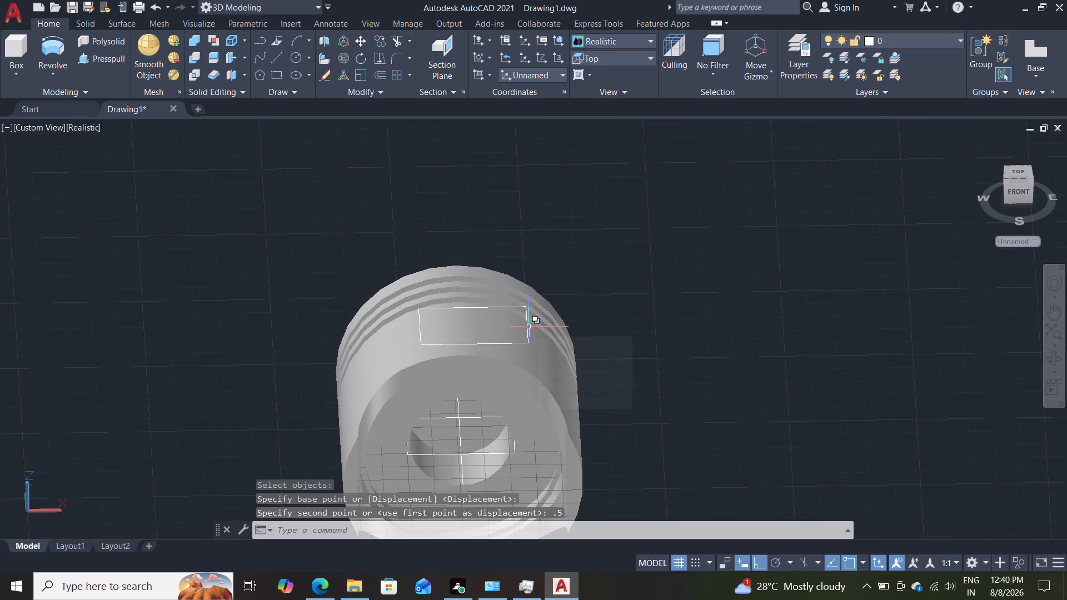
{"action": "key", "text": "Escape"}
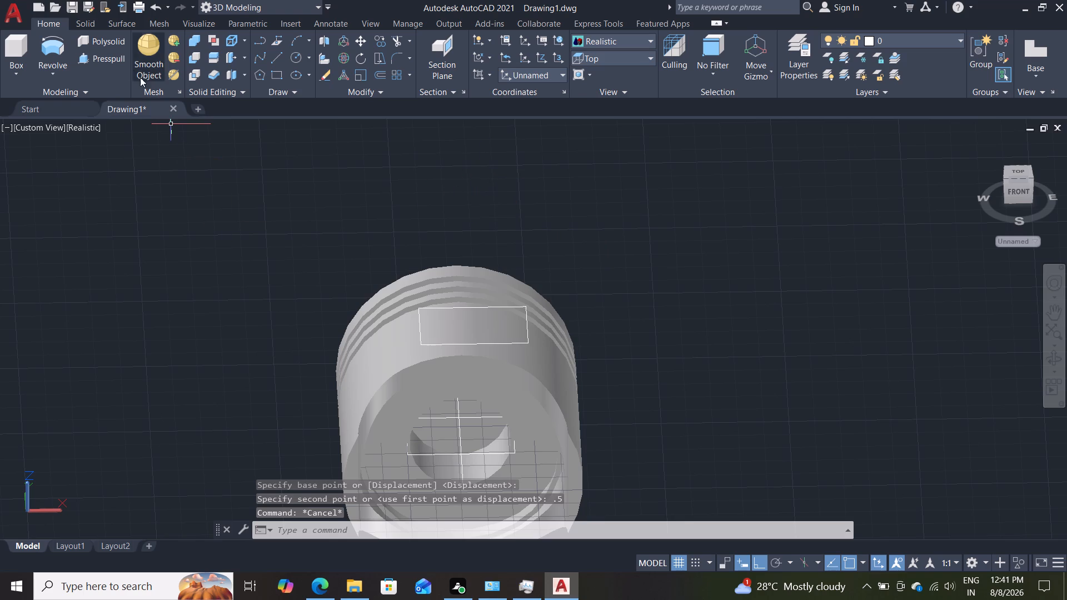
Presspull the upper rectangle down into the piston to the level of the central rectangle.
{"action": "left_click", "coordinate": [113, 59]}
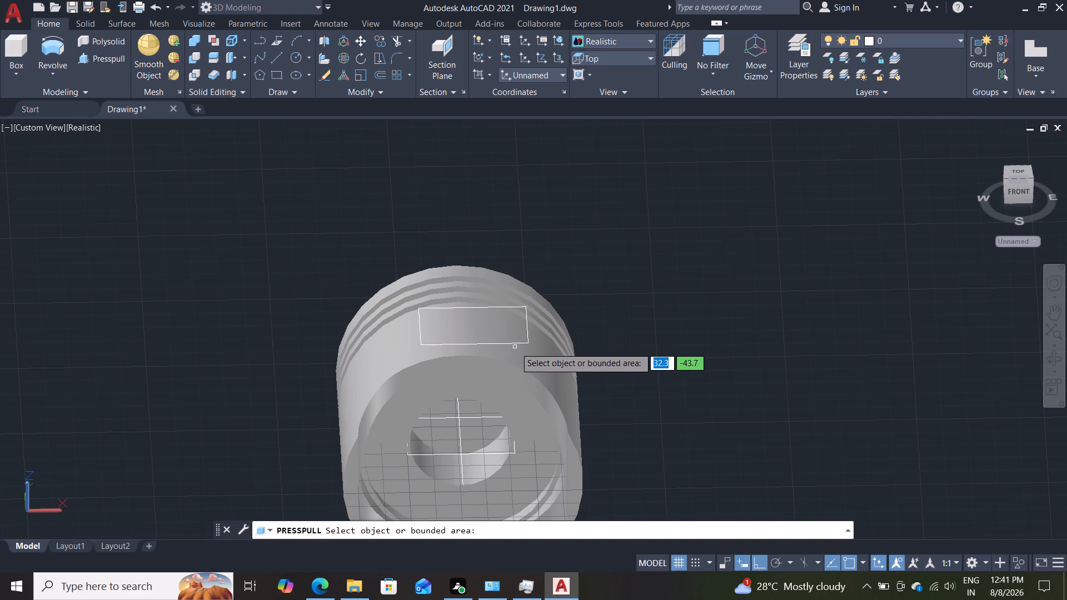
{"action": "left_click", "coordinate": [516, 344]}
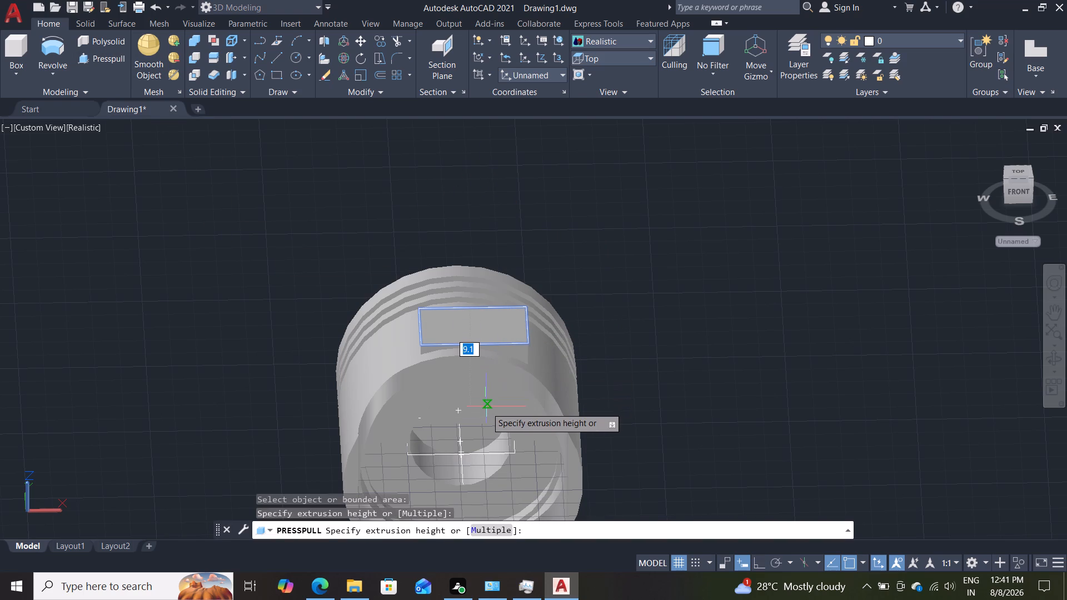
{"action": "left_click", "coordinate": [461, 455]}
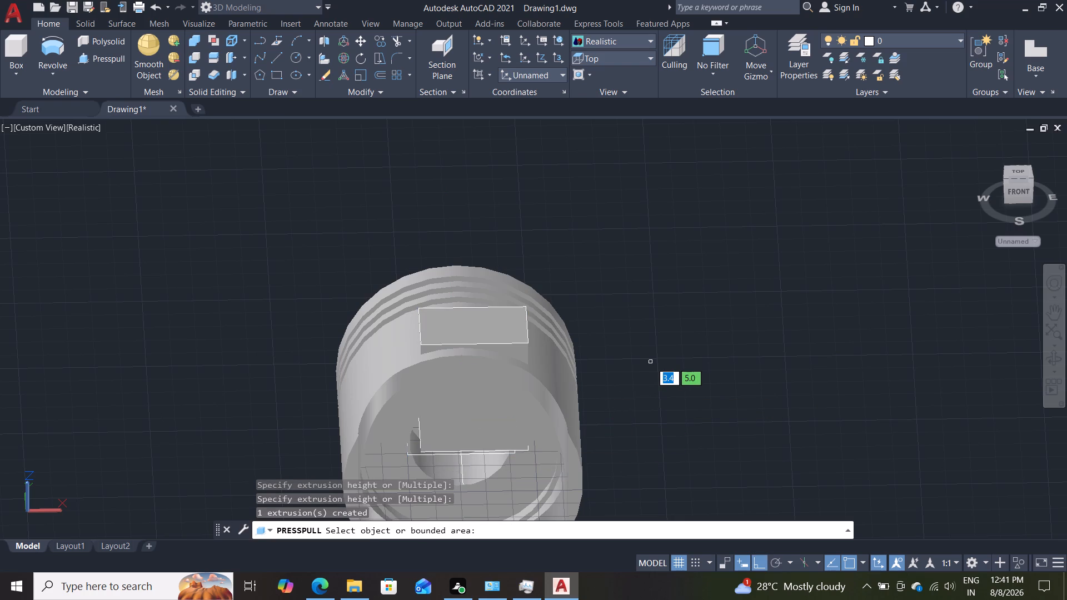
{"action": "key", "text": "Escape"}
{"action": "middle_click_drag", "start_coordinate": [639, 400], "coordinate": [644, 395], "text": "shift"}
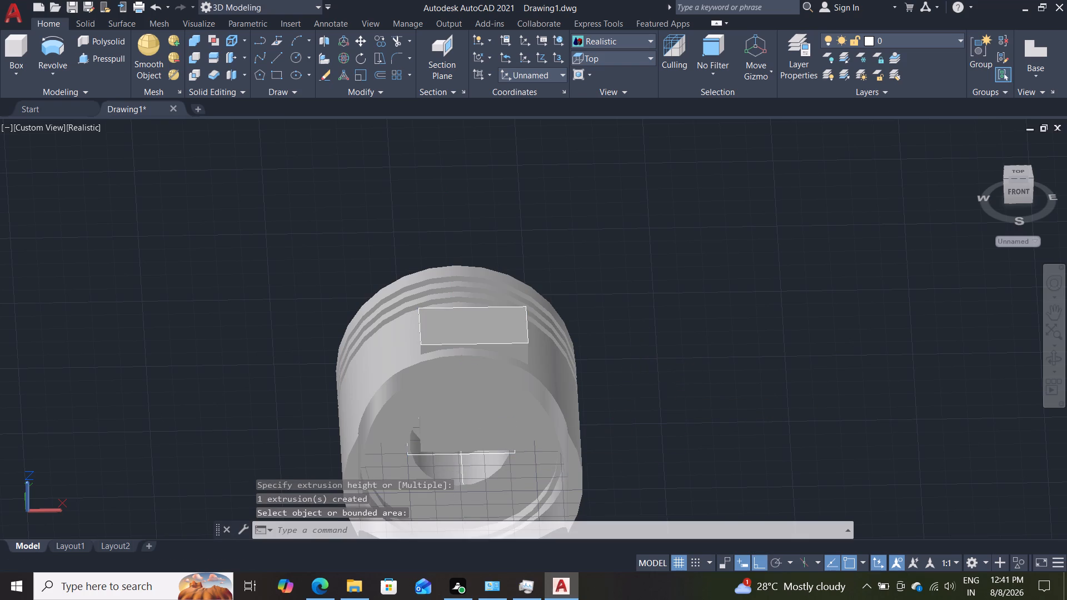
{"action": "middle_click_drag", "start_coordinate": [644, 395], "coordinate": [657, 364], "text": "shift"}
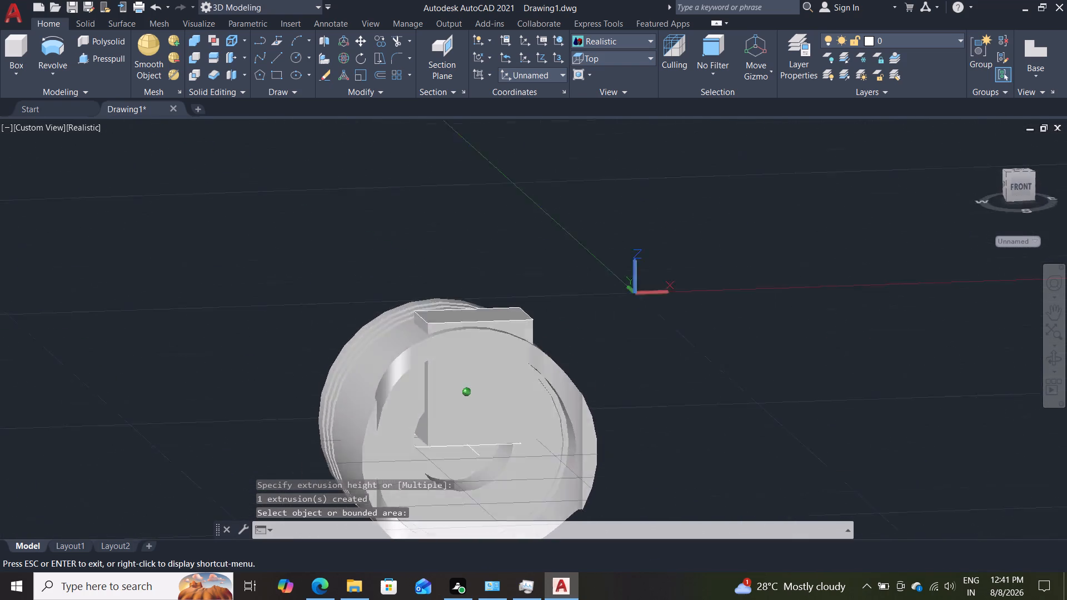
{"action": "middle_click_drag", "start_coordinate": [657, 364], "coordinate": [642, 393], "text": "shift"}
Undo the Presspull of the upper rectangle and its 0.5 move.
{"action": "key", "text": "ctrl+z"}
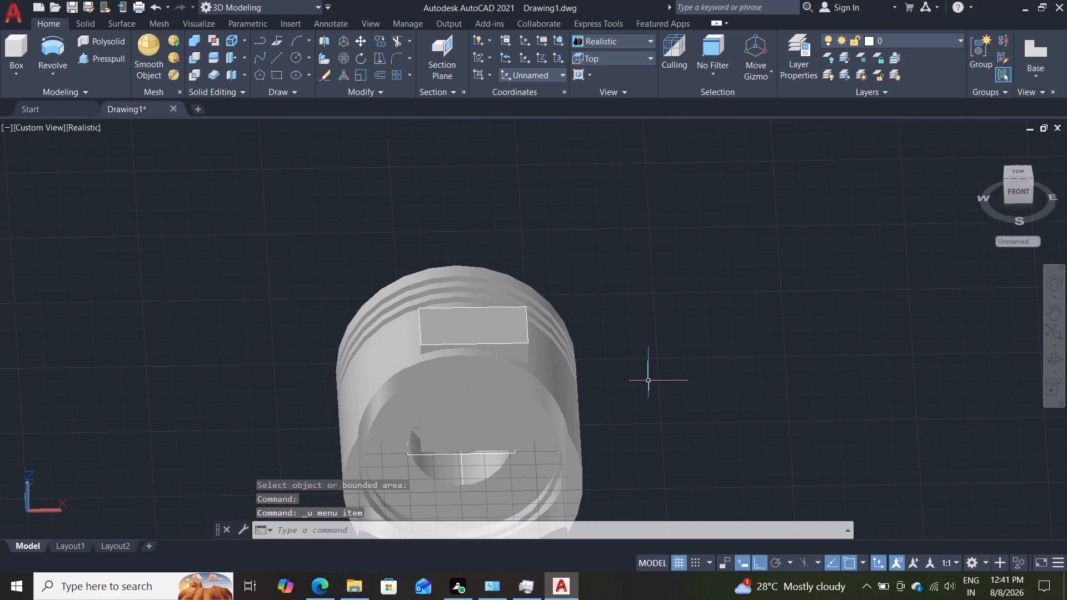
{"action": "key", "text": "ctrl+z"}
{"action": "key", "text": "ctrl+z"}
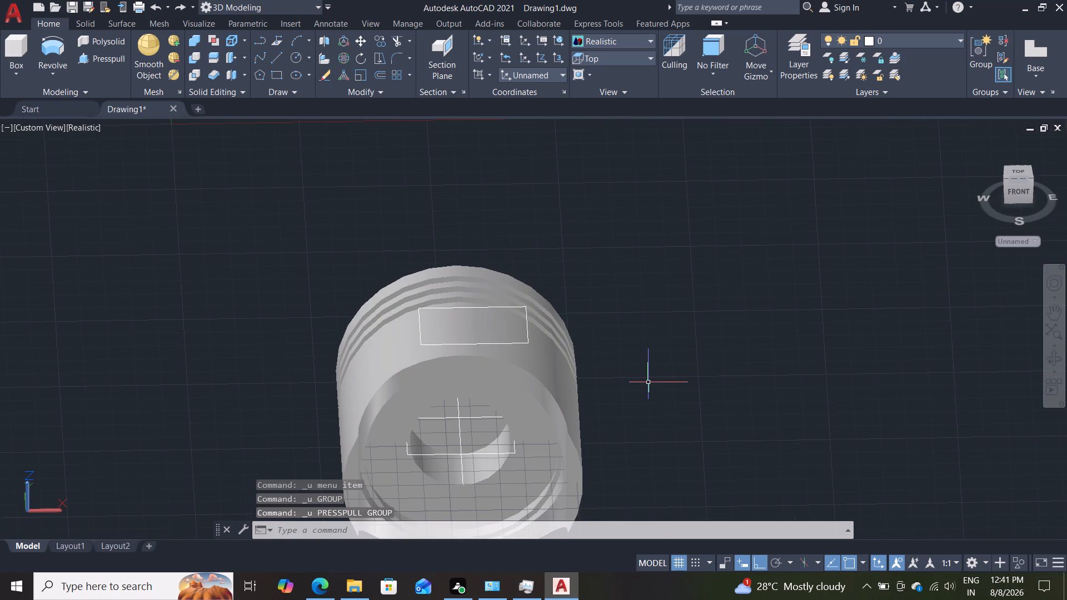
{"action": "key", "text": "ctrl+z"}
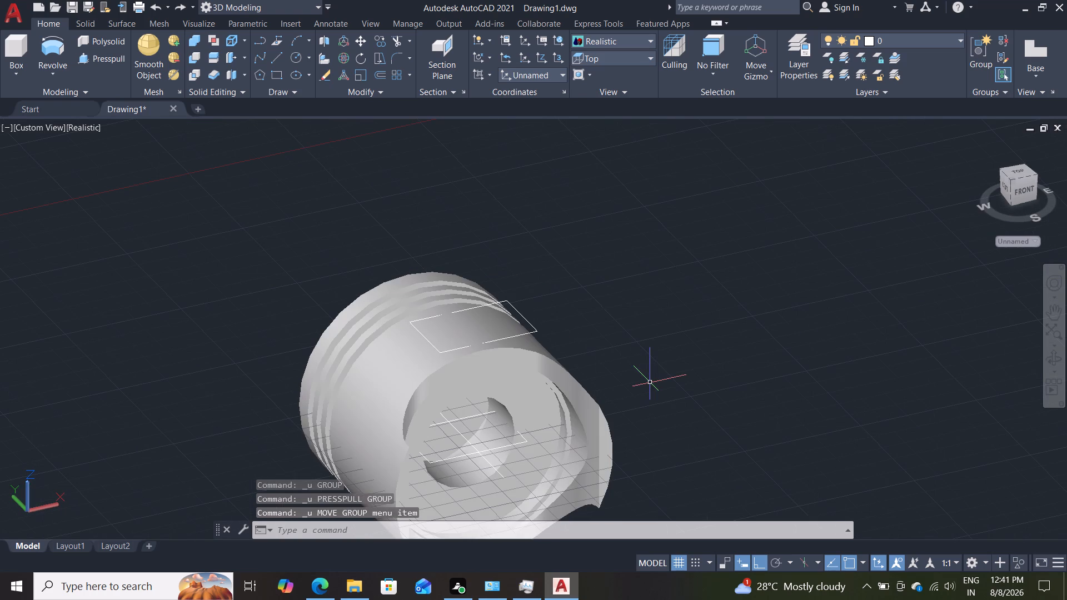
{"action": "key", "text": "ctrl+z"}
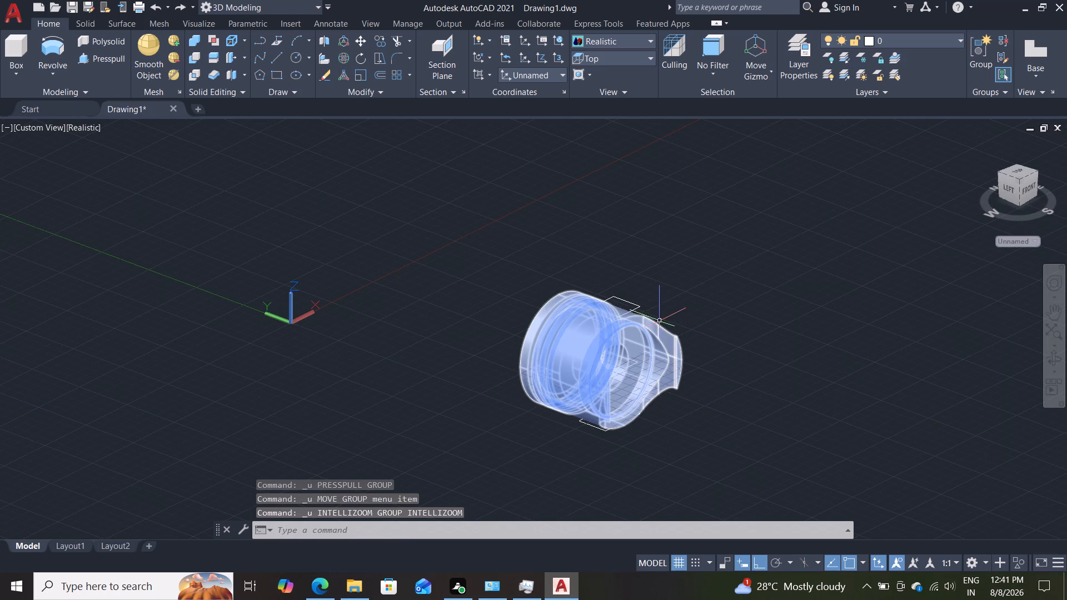
Draw a vertical reference line about 12.2 long from the central rectangle's near corner up toward the upper rectangle.
{"action": "middle_click_drag", "start_coordinate": [725, 289], "coordinate": [654, 270], "text": "shift"}
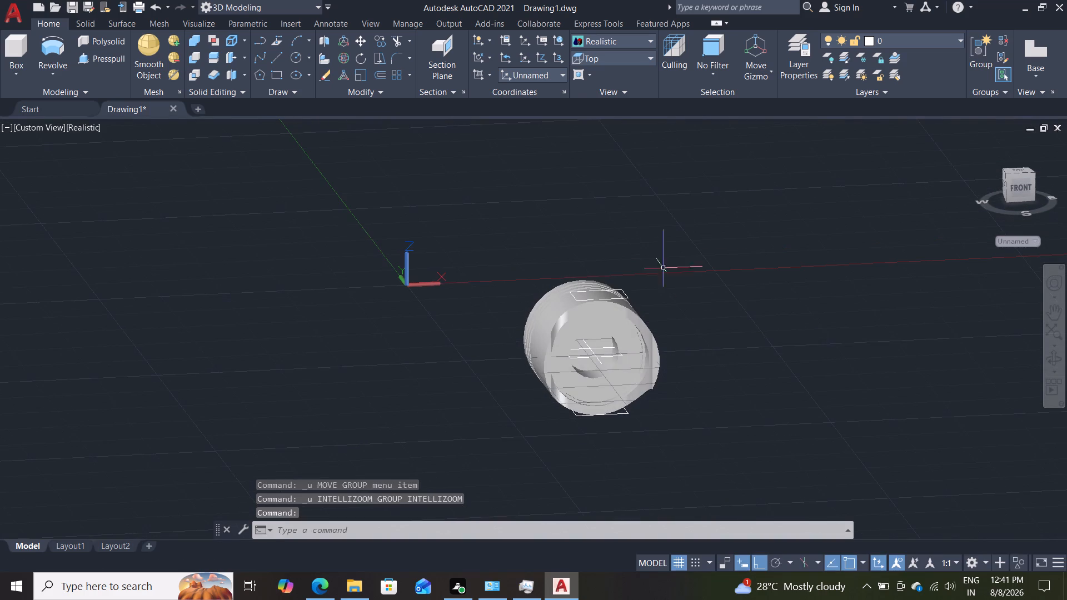
{"action": "middle_click_drag", "start_coordinate": [707, 306], "coordinate": [669, 373]}
{"action": "scroll", "coordinate": [672, 402], "scroll_direction": "up", "scroll_amount": 2}
{"action": "middle_click_drag", "start_coordinate": [649, 403], "coordinate": [679, 338]}
{"action": "key", "text": "l"}
{"action": "key", "text": "Return"}
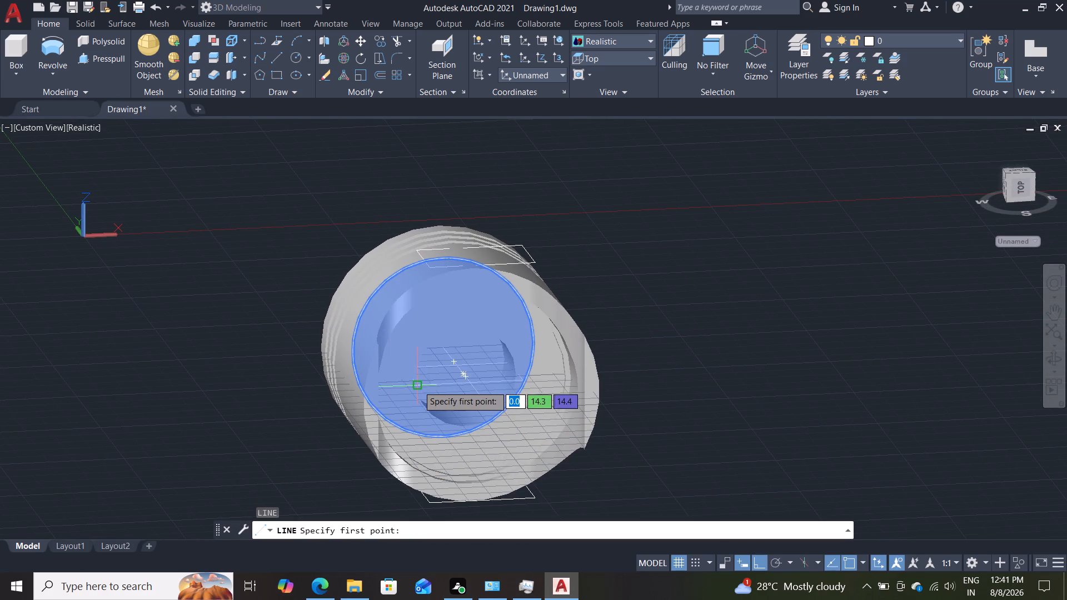
{"action": "double_click", "coordinate": [418, 387]}
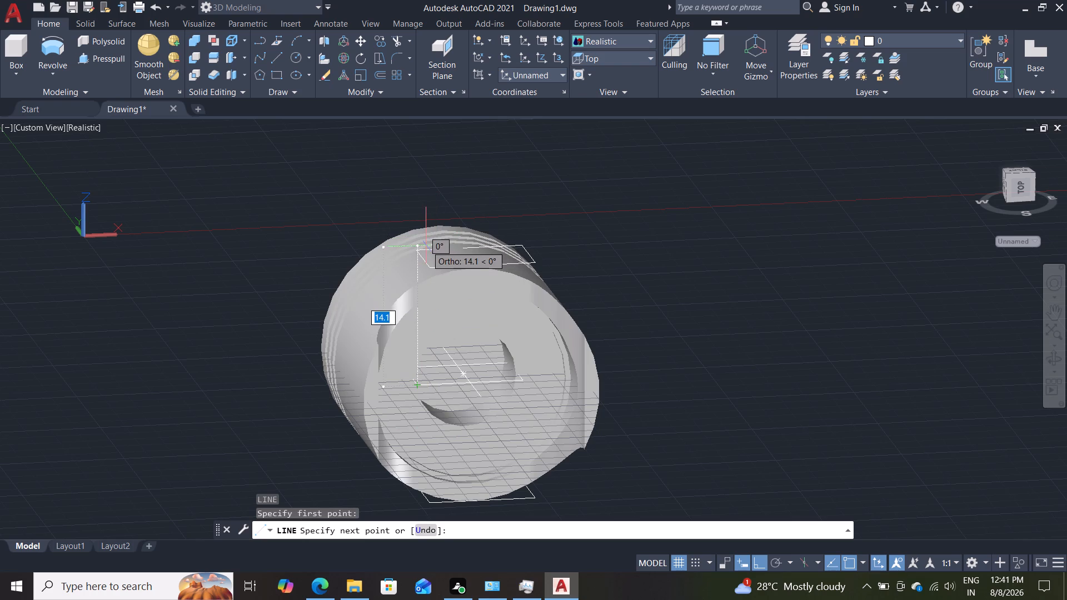
{"action": "left_click", "coordinate": [423, 264]}
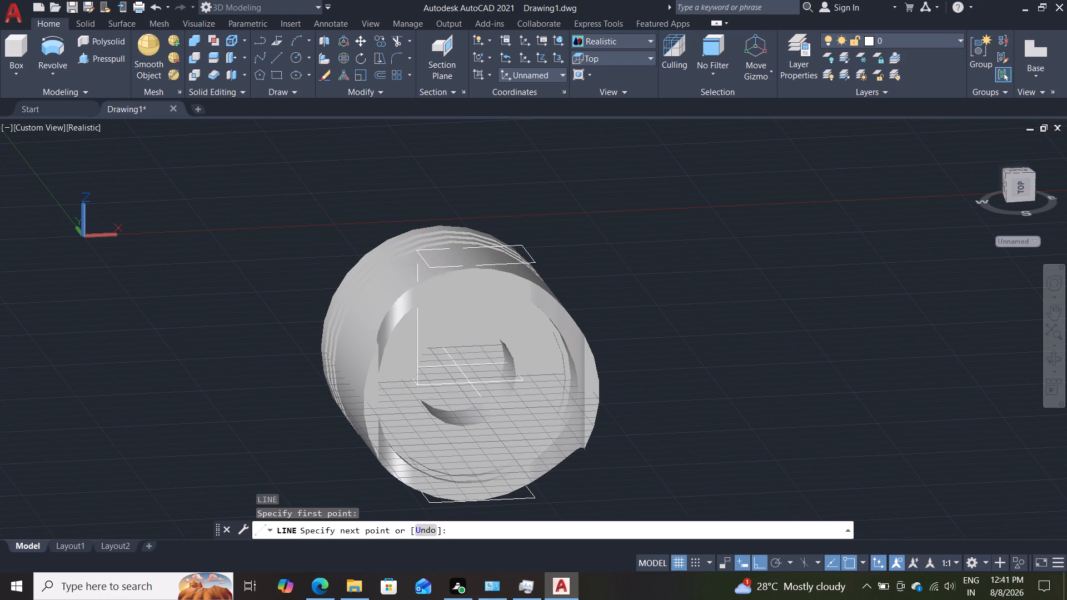
{"action": "key", "text": "Escape"}
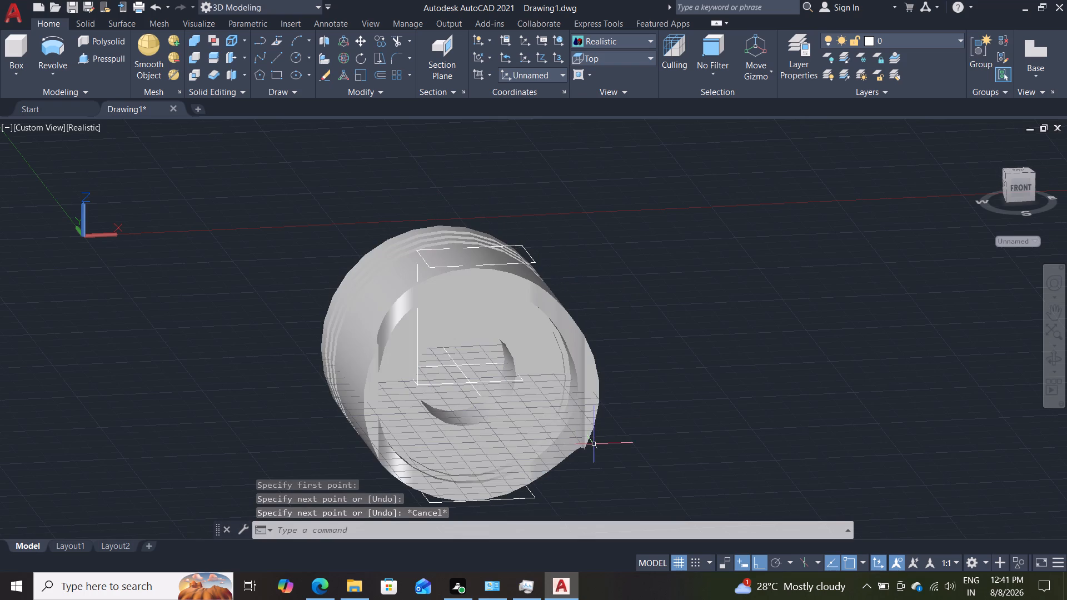
Move the upper rectangle along X by its near corner to align it with the top of the vertical reference line.
{"action": "key", "text": "m"}
{"action": "key", "text": "Return"}
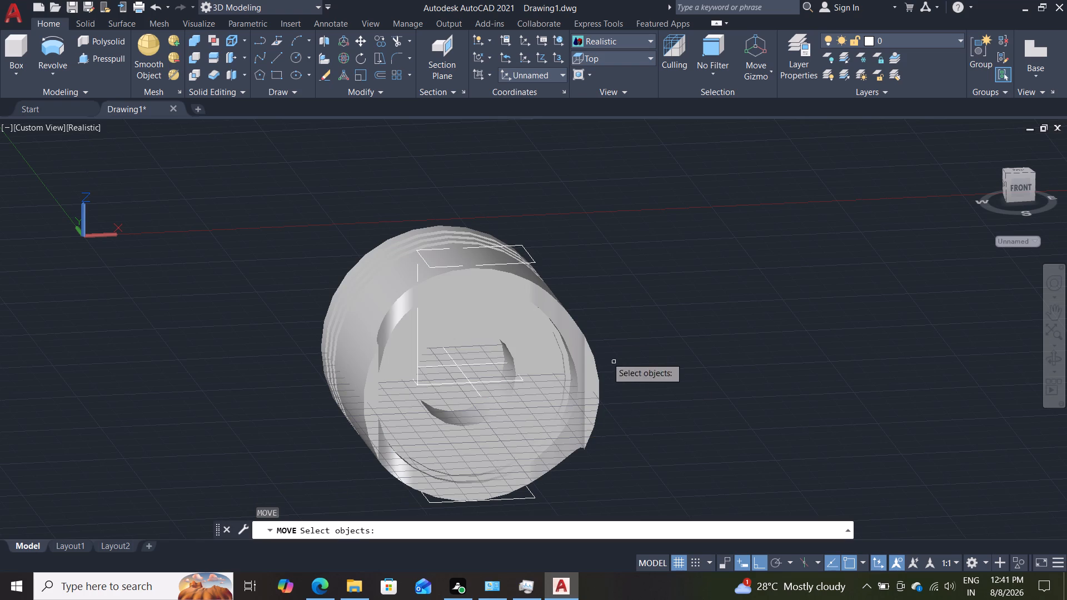
{"action": "left_click", "coordinate": [537, 264]}
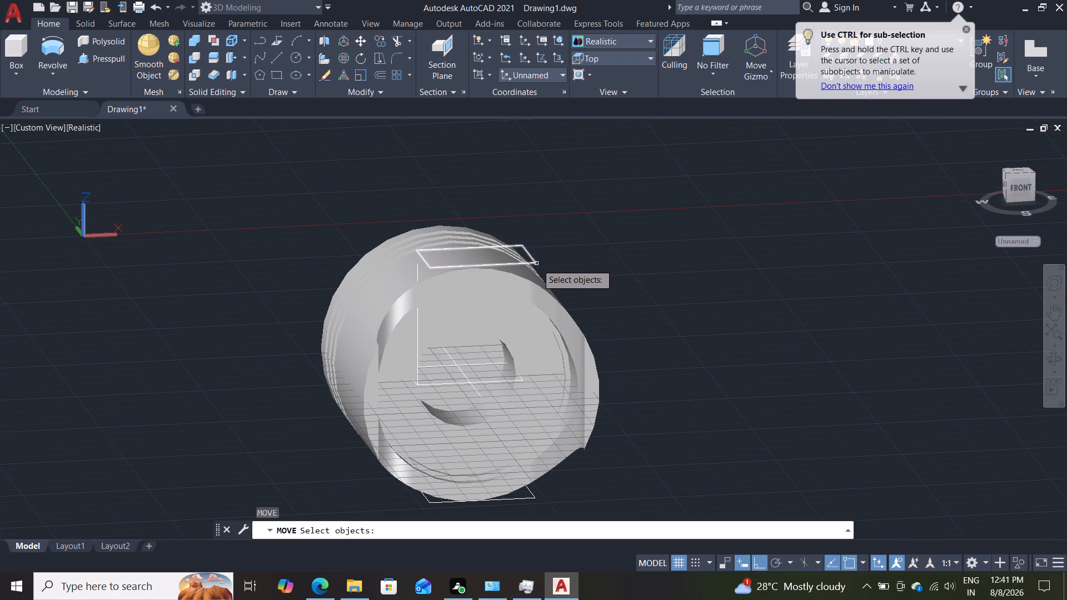
{"action": "key", "text": "Return"}
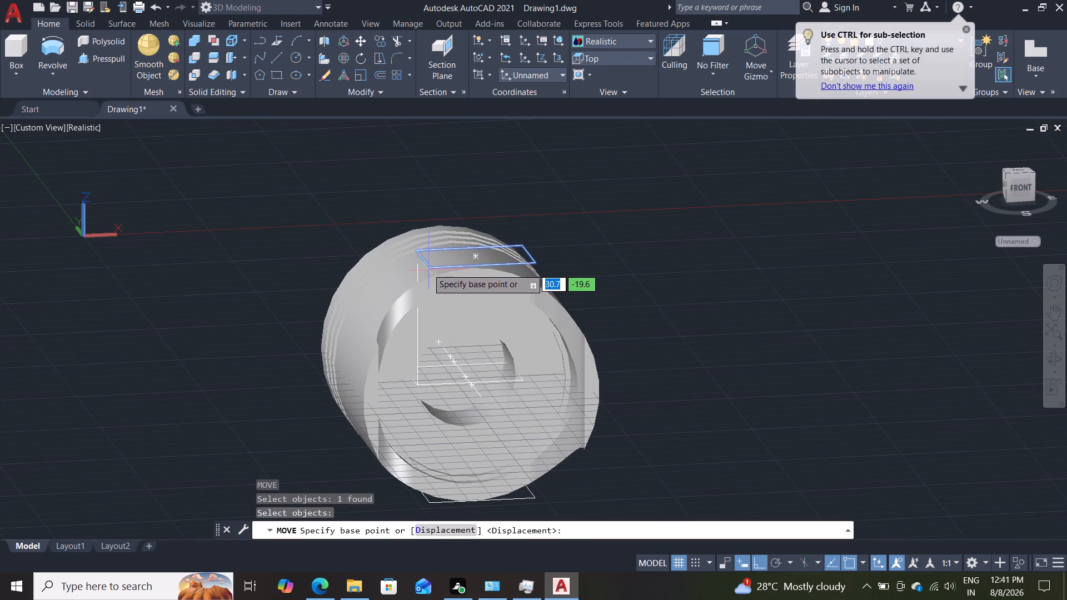
{"action": "left_click", "coordinate": [425, 267]}
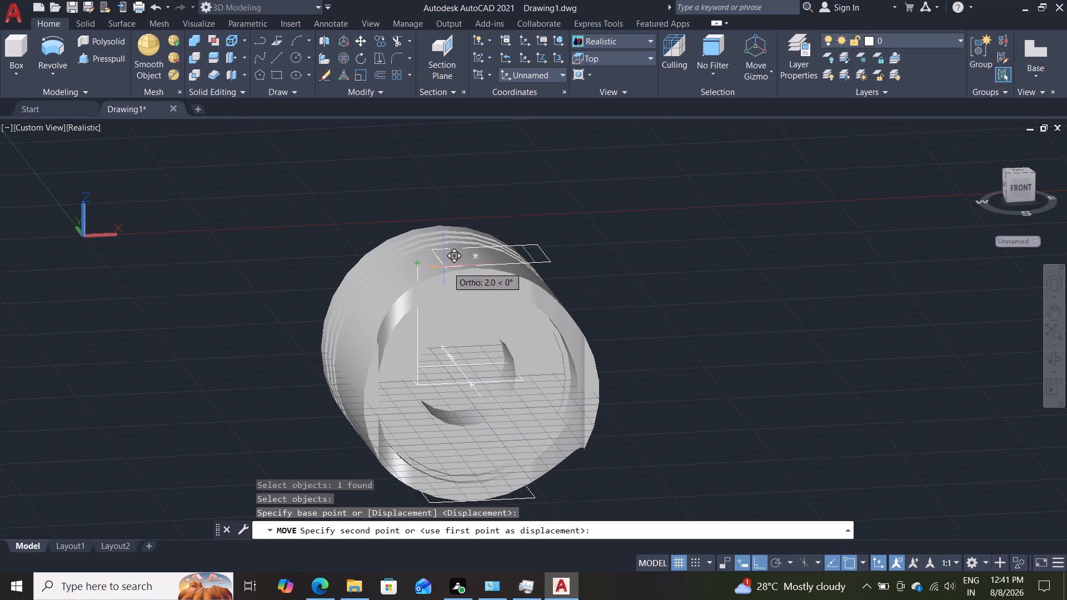
{"action": "left_click", "coordinate": [418, 271]}
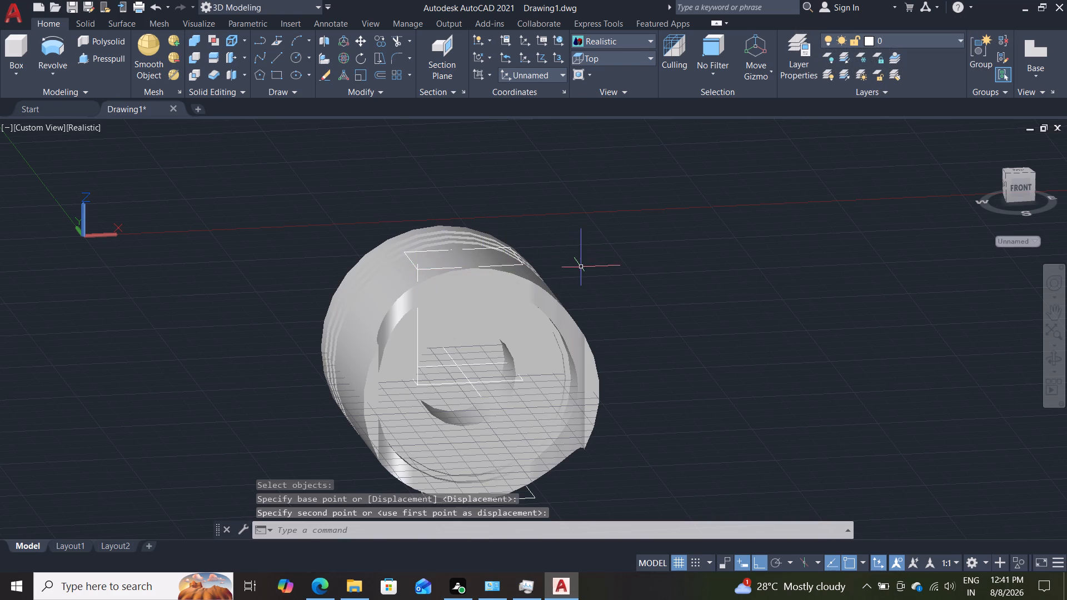
{"action": "key", "text": "Escape"}
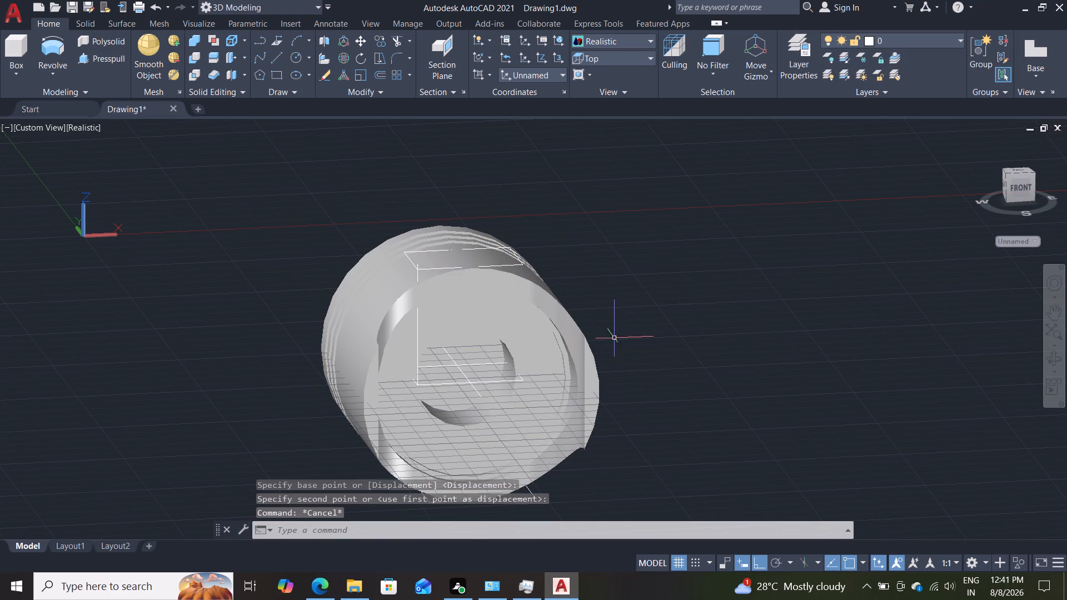
Delete the vertical reference line between the central rectangle and the upper rectangle.
{"action": "double_click", "coordinate": [418, 362]}
{"action": "key", "text": "Delete"}
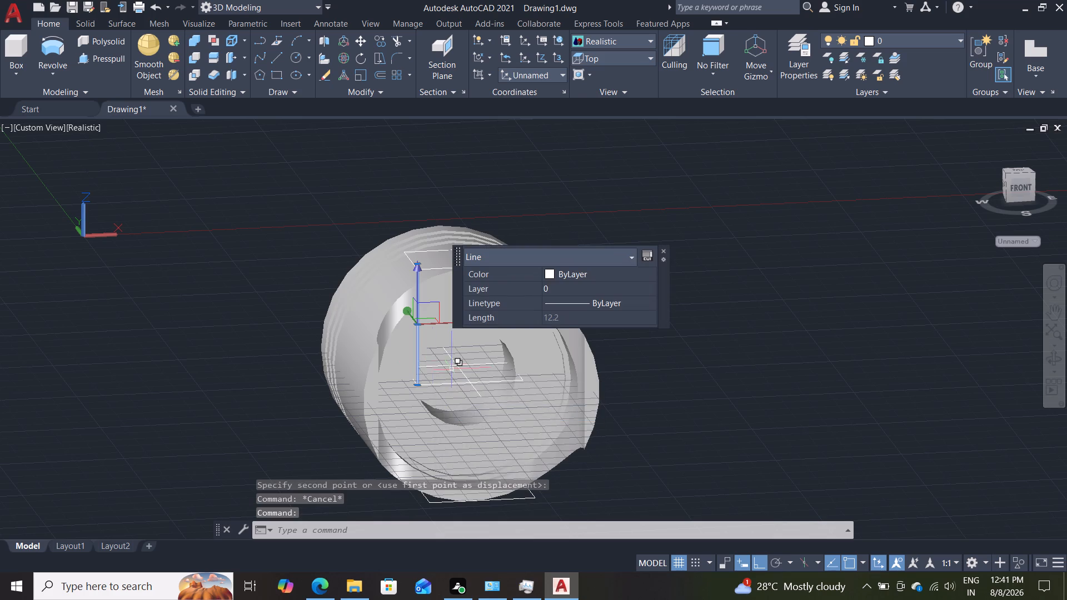
{"action": "key", "text": "Escape"}
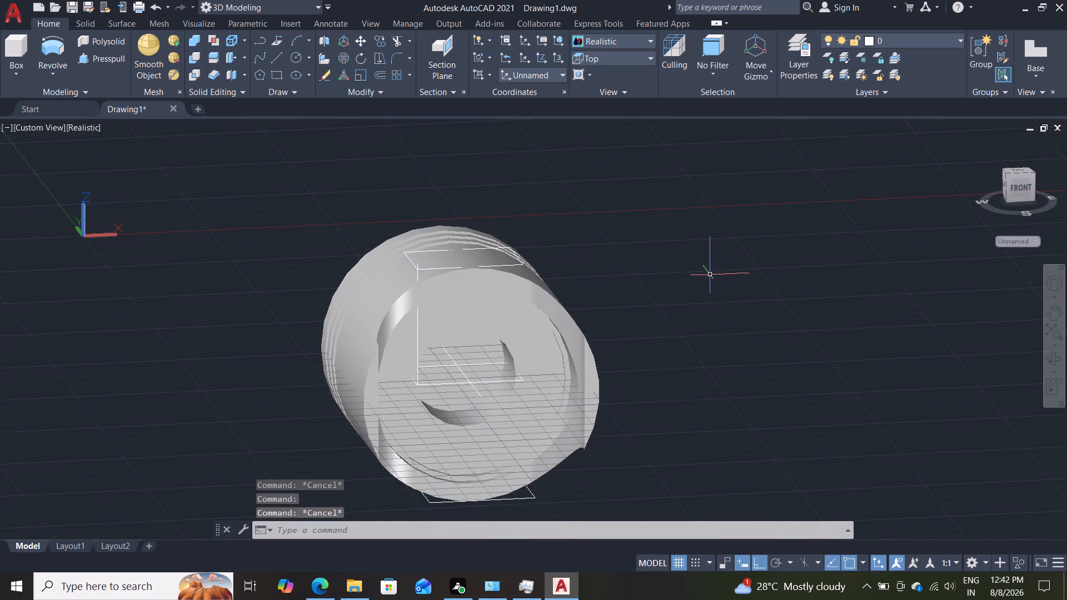
{"action": "left_click", "coordinate": [420, 360]}
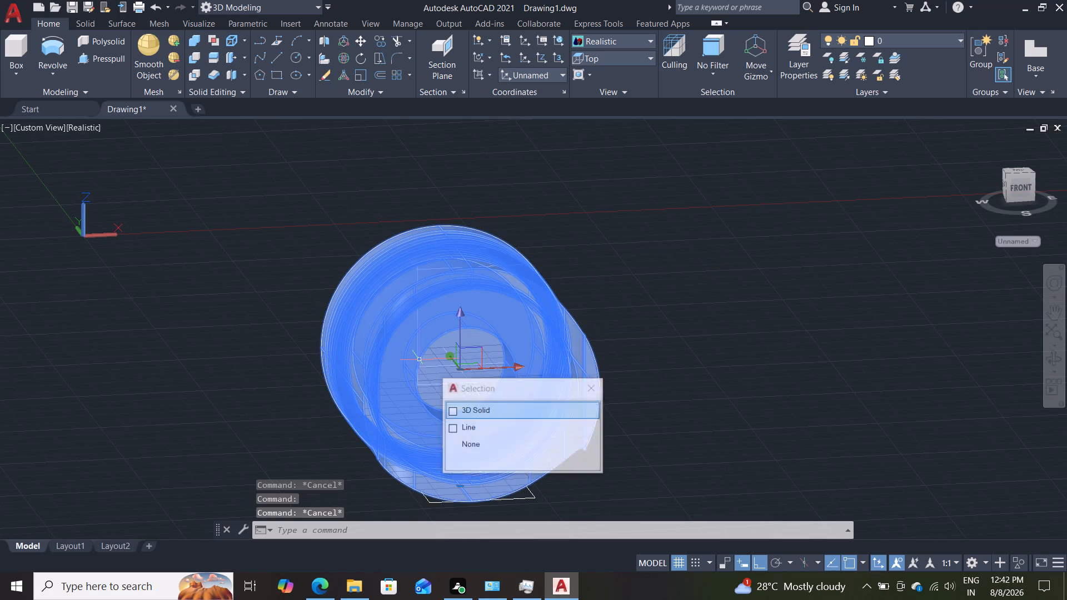
{"action": "left_click", "coordinate": [473, 419]}
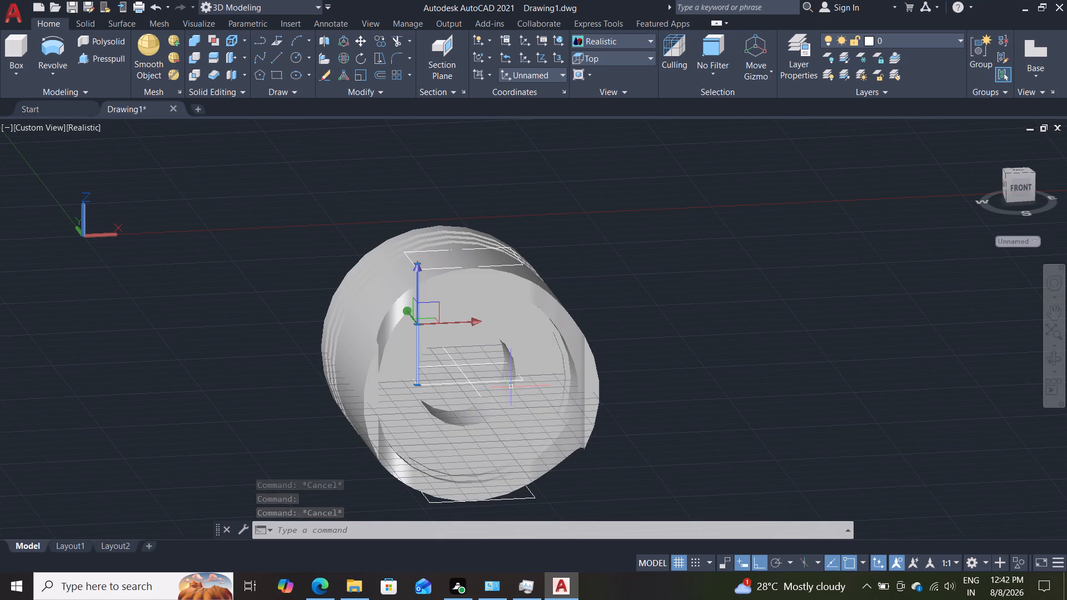
{"action": "key", "text": "Delete"}
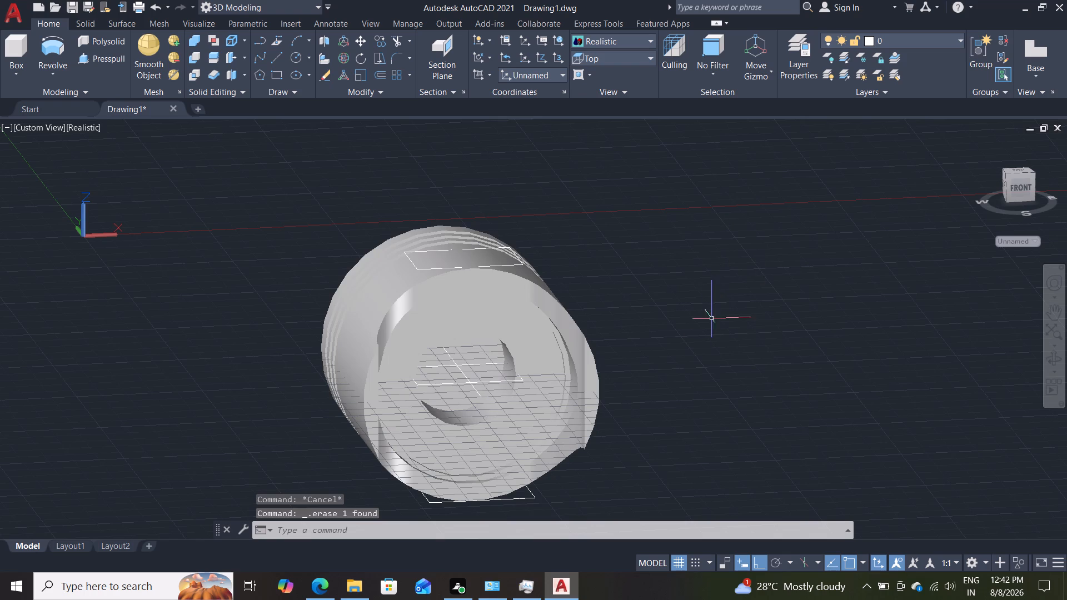
Draw a vertical reference line about 12.9 long from the central rectangle's near corner down past the lower rectangle.
{"action": "key", "text": "l"}
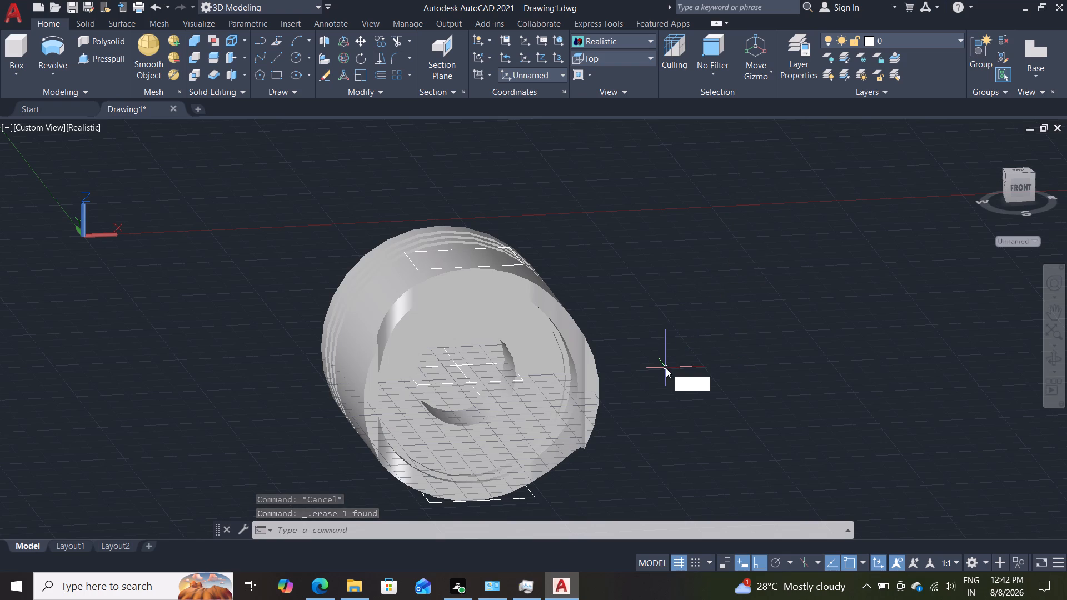
{"action": "key", "text": "Return"}
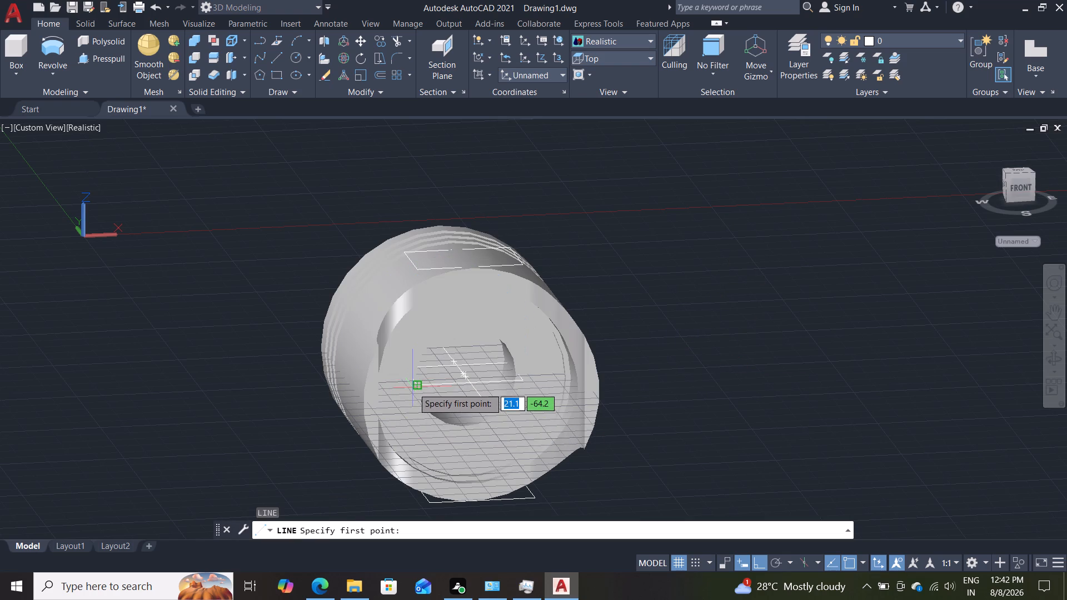
{"action": "left_click", "coordinate": [413, 388]}
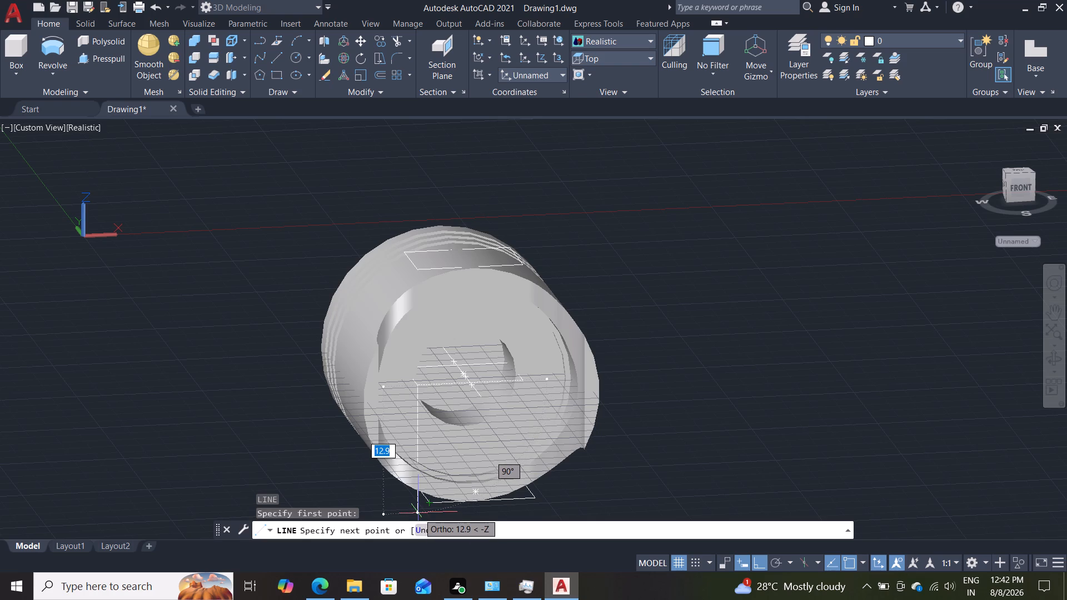
{"action": "left_click", "coordinate": [418, 513]}
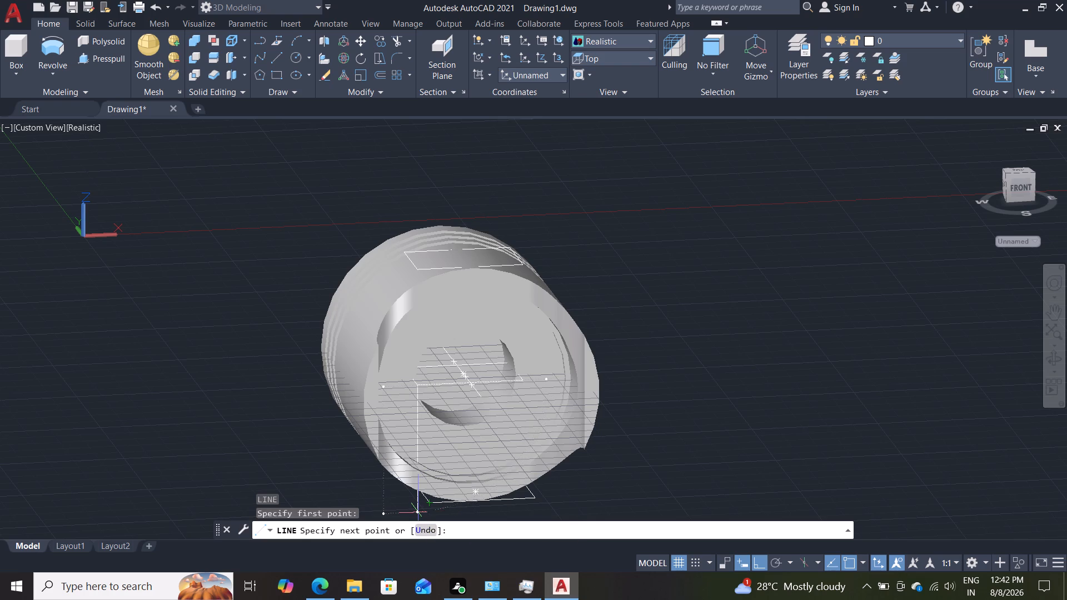
{"action": "key", "text": "Escape"}
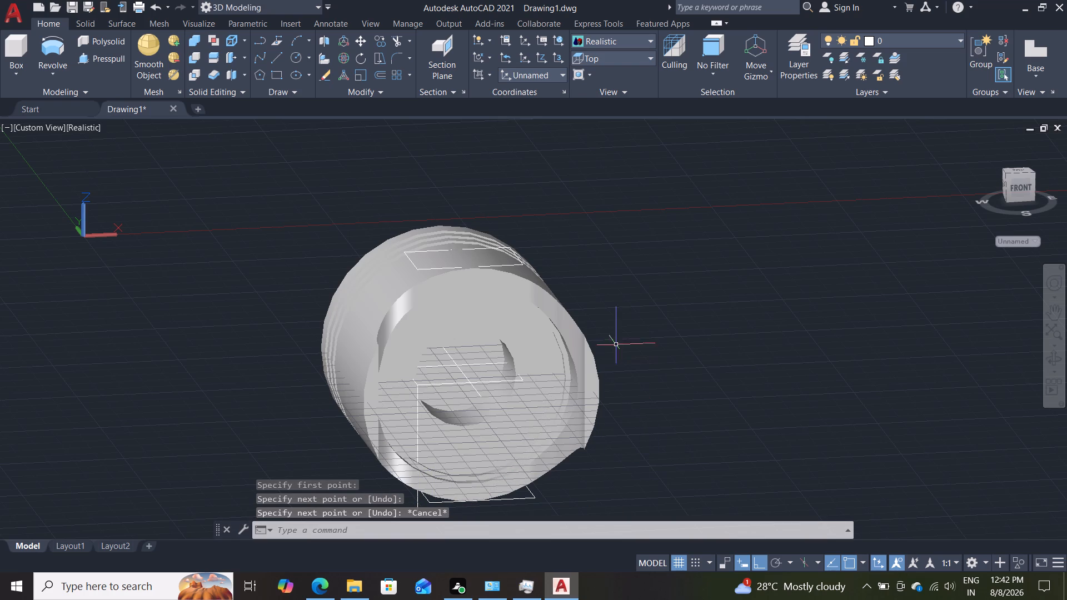
Move the lower rectangle along X by its corner so that the corner meets the vertical reference line.
{"action": "scroll", "coordinate": [642, 362], "scroll_direction": "up", "scroll_amount": 1, "text": "shift"}
{"action": "middle_click_drag", "start_coordinate": [642, 362], "coordinate": [635, 214], "text": "shift"}
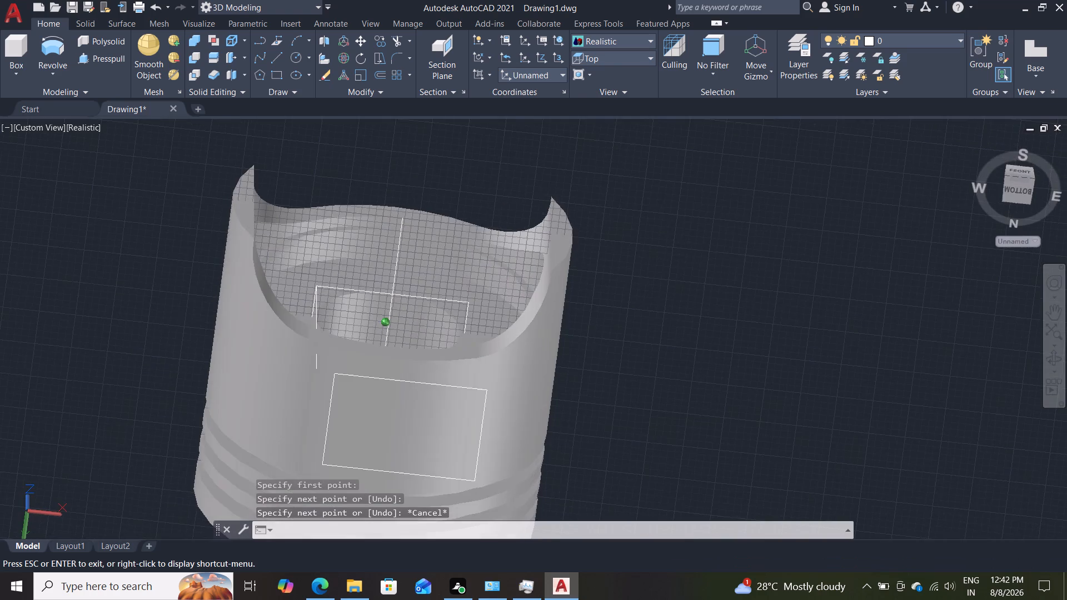
{"action": "middle_click_drag", "start_coordinate": [635, 214], "coordinate": [628, 321], "text": "shift"}
{"action": "middle_click_drag", "start_coordinate": [655, 404], "coordinate": [656, 257]}
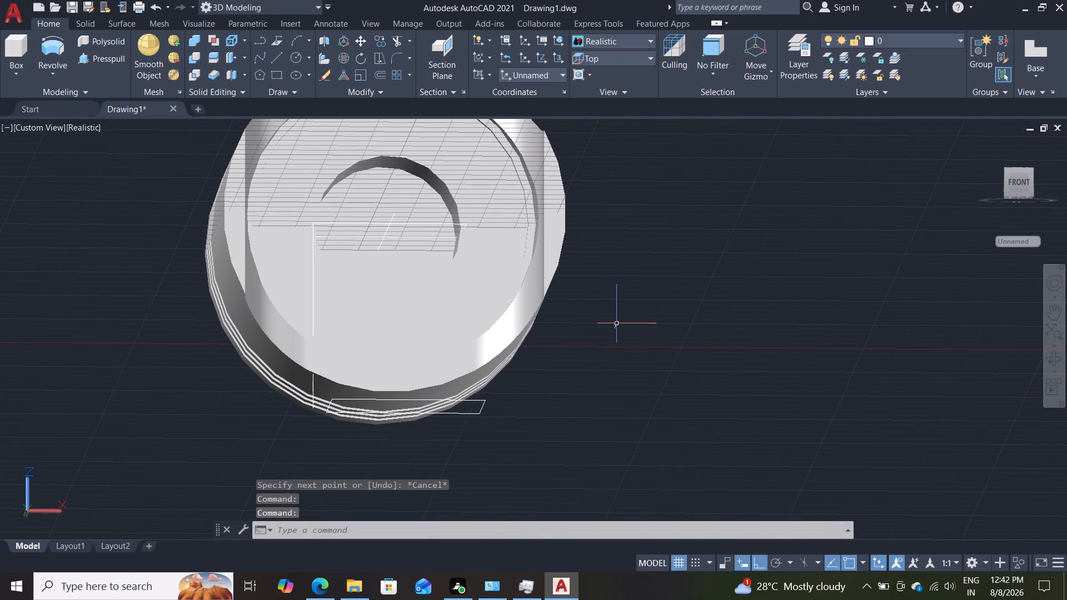
{"action": "key", "text": "m"}
{"action": "key", "text": "Return"}
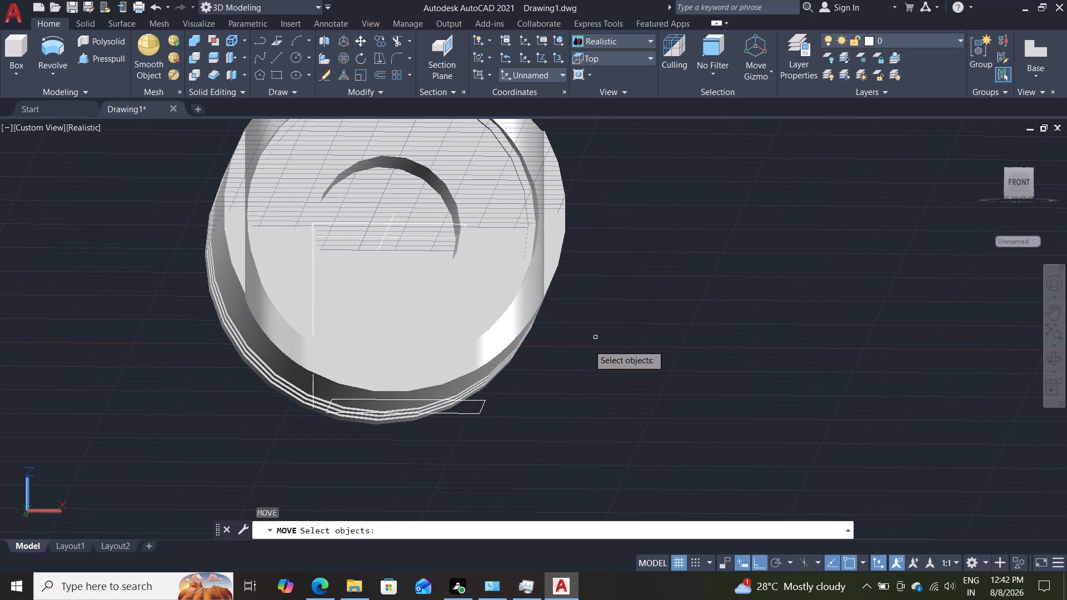
{"action": "left_click", "coordinate": [482, 408]}
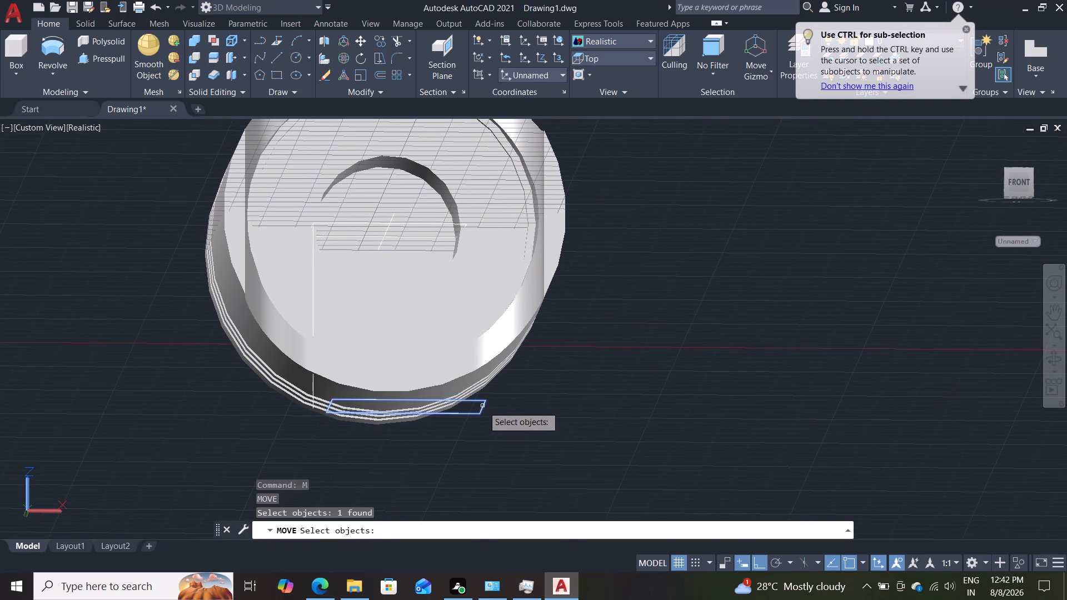
{"action": "key", "text": "Return"}
{"action": "left_click", "coordinate": [332, 400]}
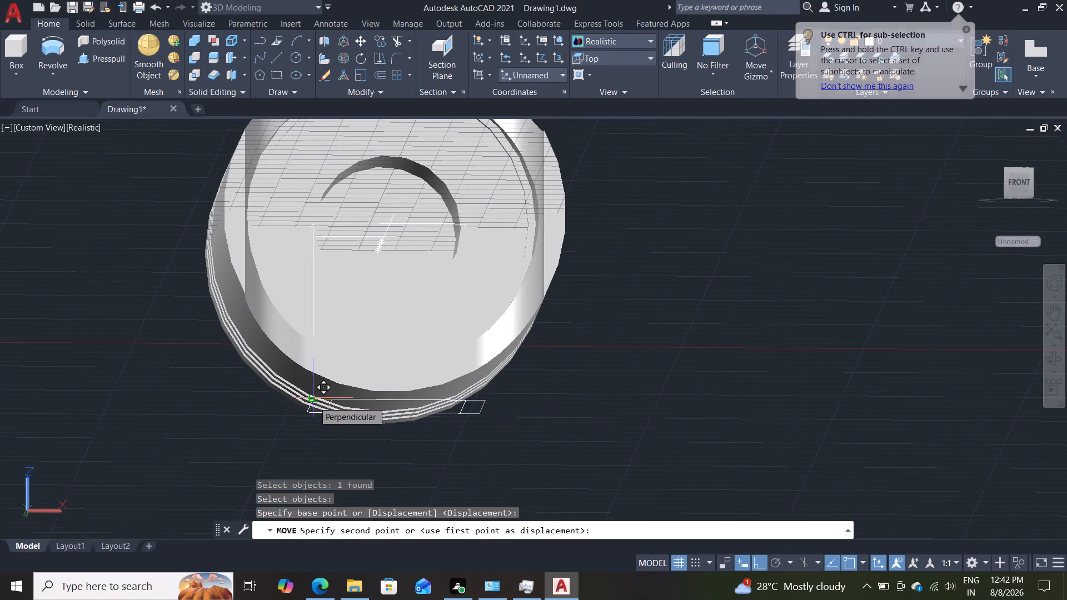
{"action": "left_click", "coordinate": [313, 401]}
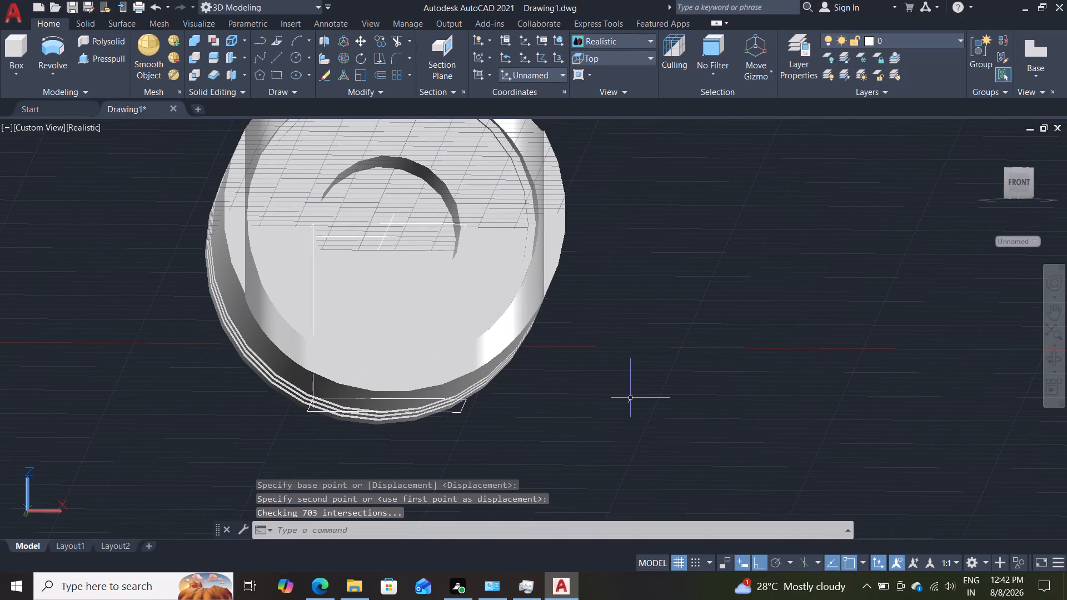
{"action": "key", "text": "Escape"}
Delete the vertical reference line running down from the central rectangle to the lower rectangle.
{"action": "left_click", "coordinate": [312, 275]}
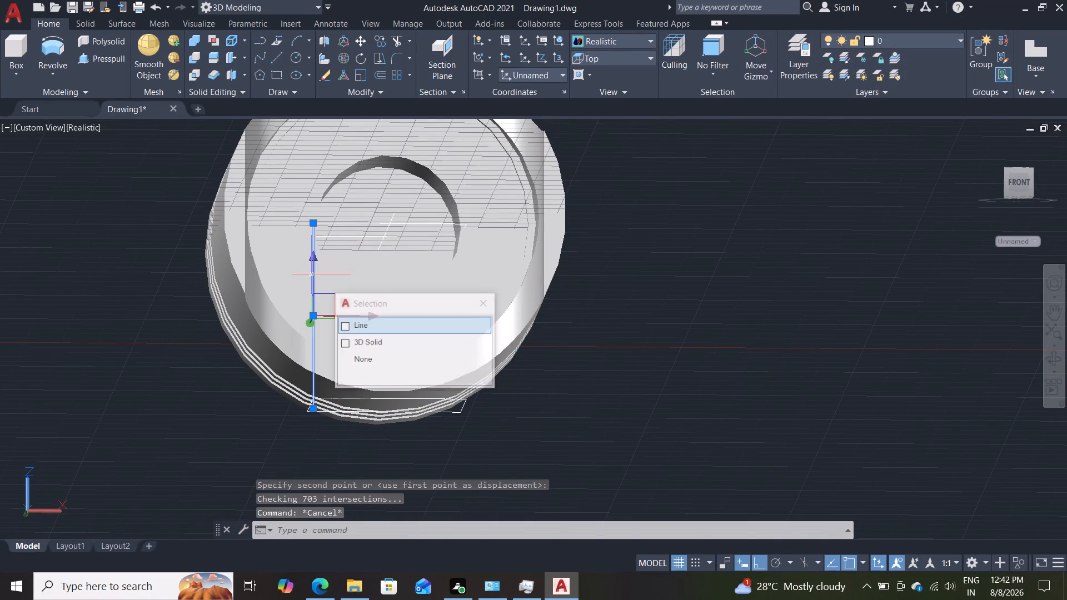
{"action": "key", "text": "Delete"}
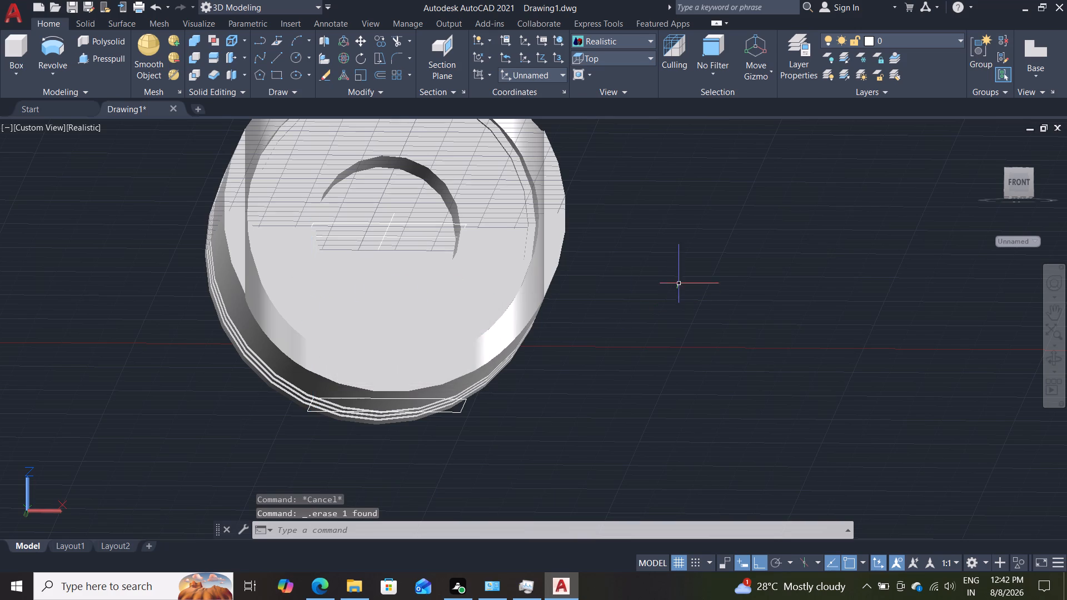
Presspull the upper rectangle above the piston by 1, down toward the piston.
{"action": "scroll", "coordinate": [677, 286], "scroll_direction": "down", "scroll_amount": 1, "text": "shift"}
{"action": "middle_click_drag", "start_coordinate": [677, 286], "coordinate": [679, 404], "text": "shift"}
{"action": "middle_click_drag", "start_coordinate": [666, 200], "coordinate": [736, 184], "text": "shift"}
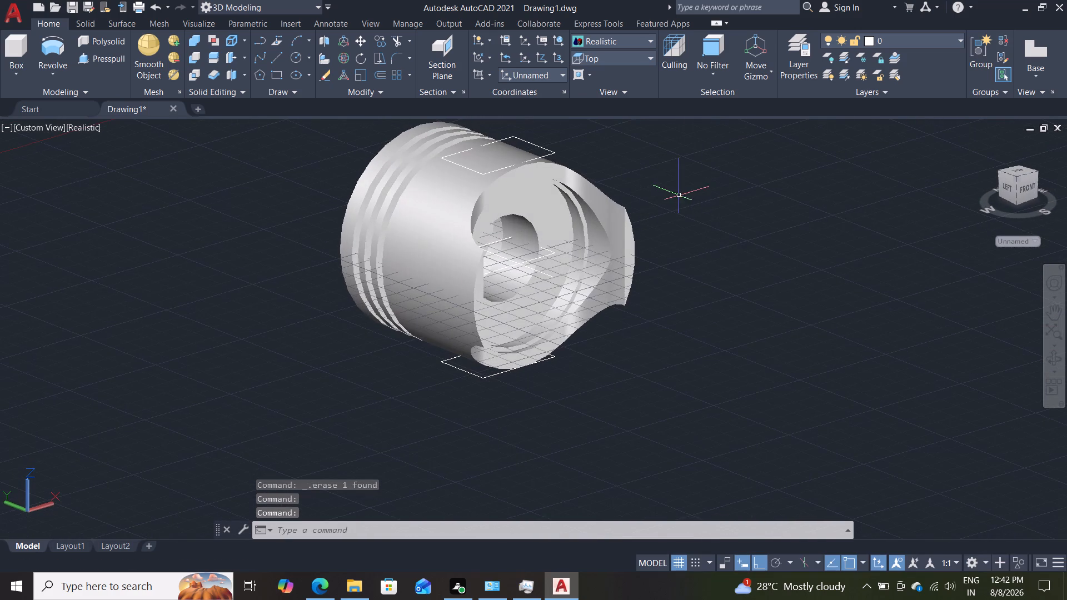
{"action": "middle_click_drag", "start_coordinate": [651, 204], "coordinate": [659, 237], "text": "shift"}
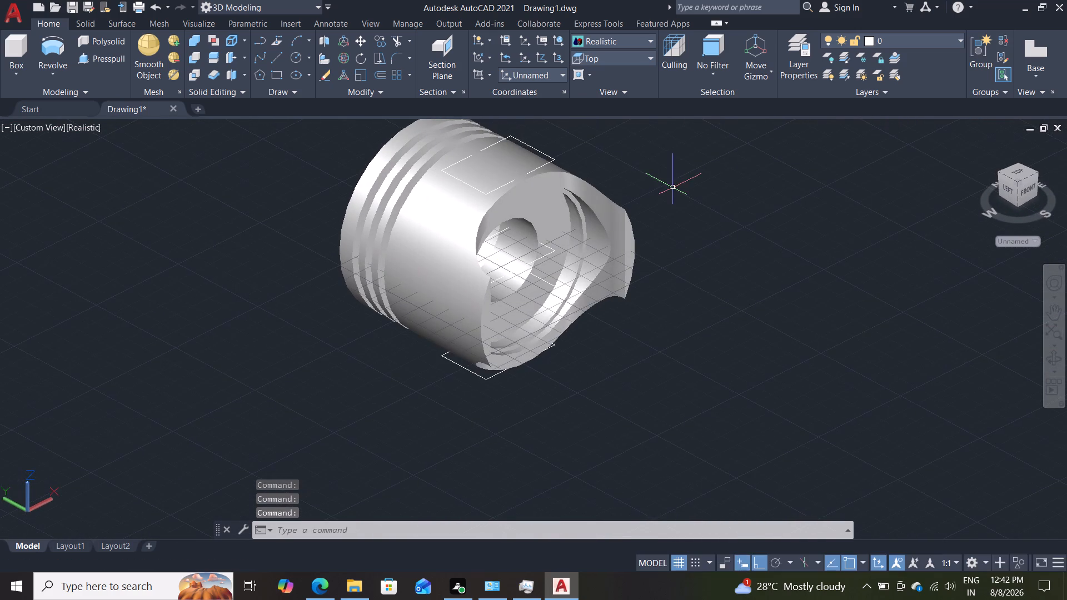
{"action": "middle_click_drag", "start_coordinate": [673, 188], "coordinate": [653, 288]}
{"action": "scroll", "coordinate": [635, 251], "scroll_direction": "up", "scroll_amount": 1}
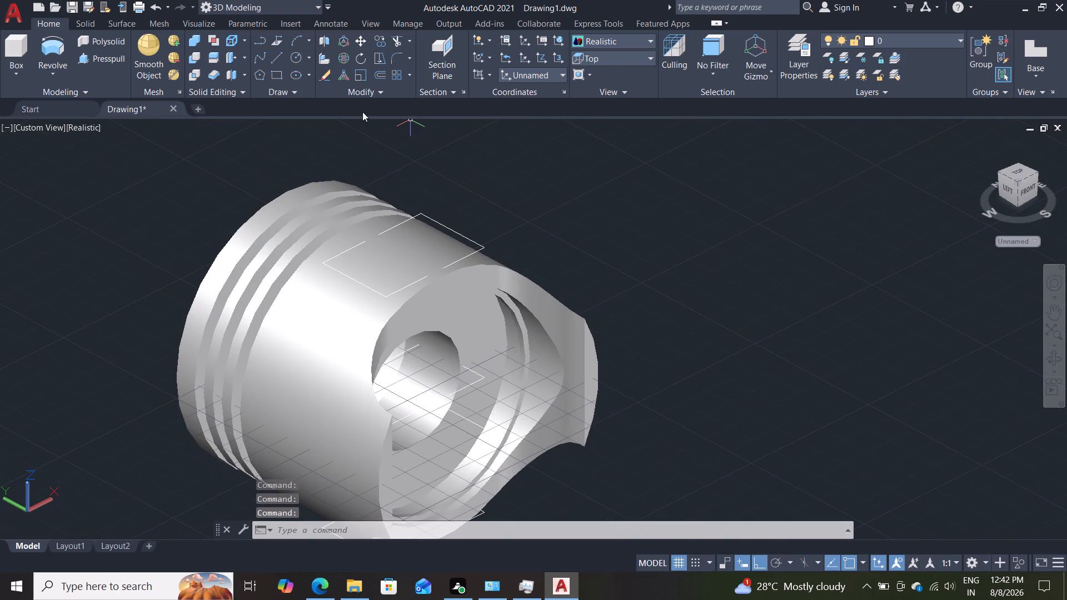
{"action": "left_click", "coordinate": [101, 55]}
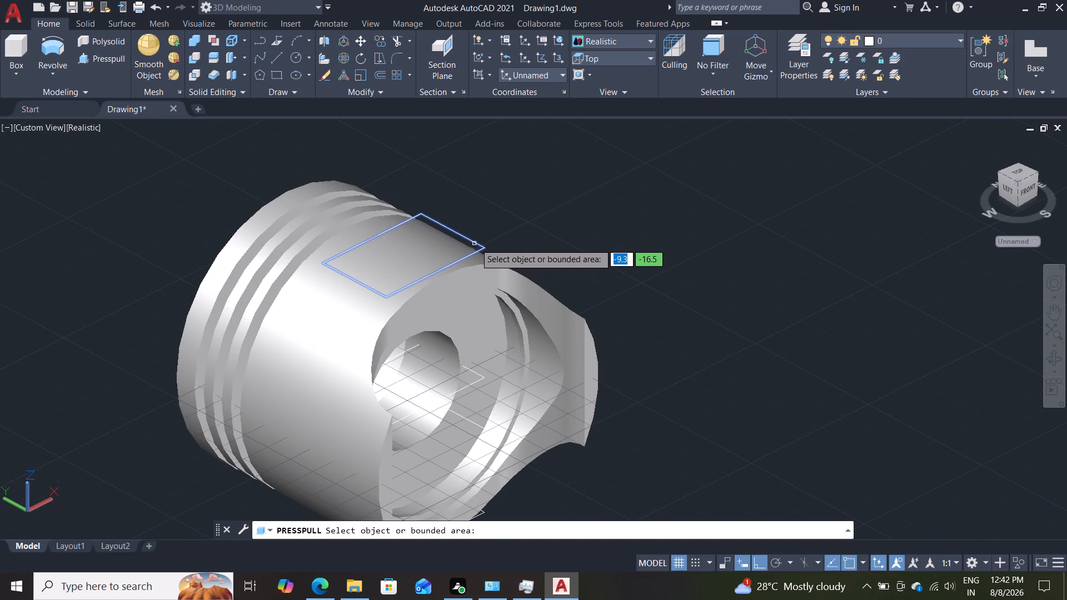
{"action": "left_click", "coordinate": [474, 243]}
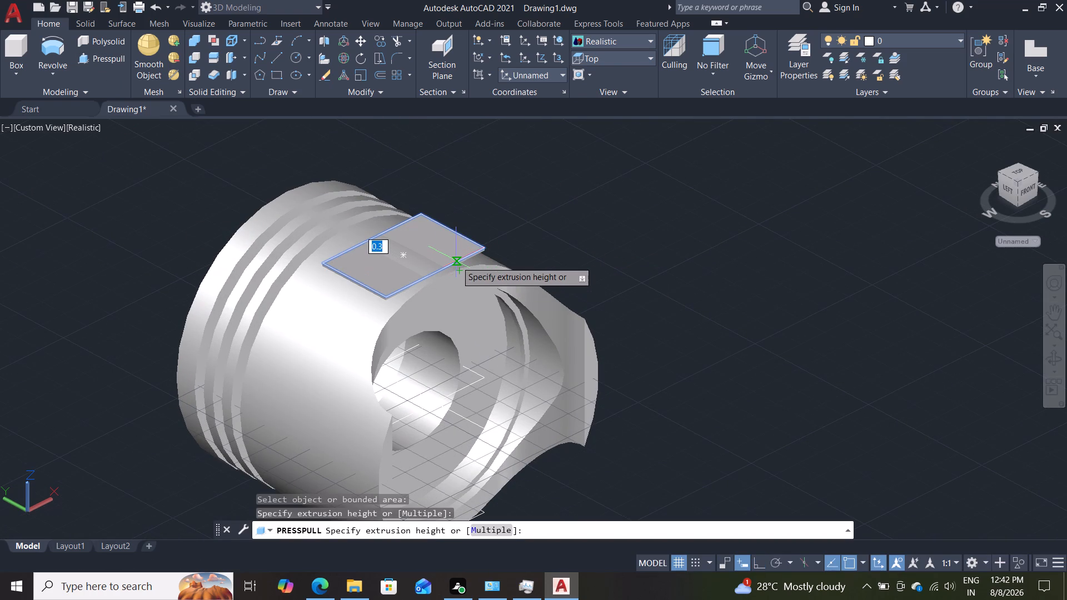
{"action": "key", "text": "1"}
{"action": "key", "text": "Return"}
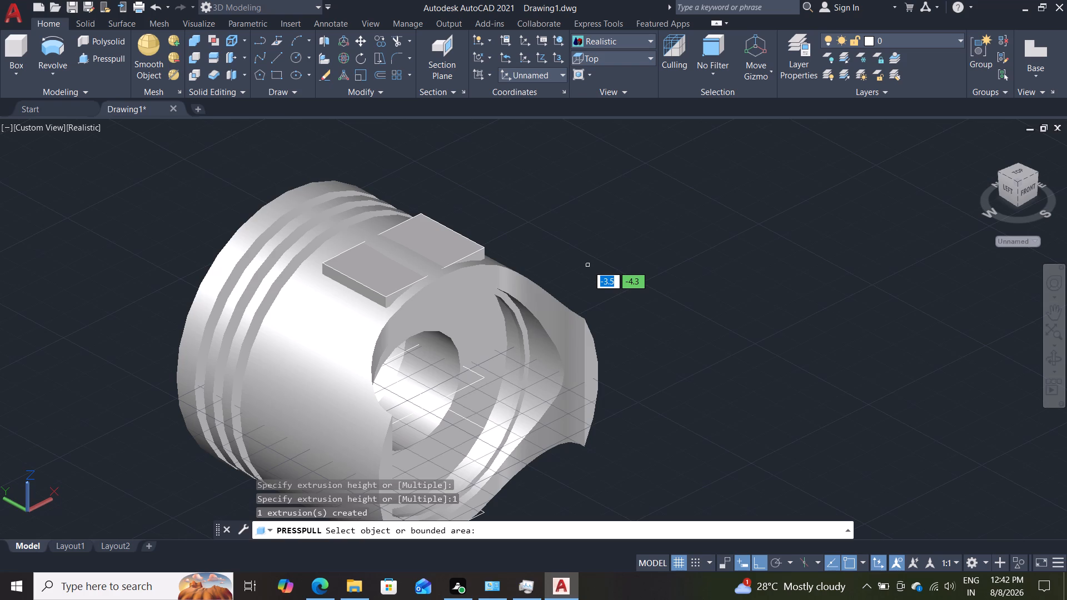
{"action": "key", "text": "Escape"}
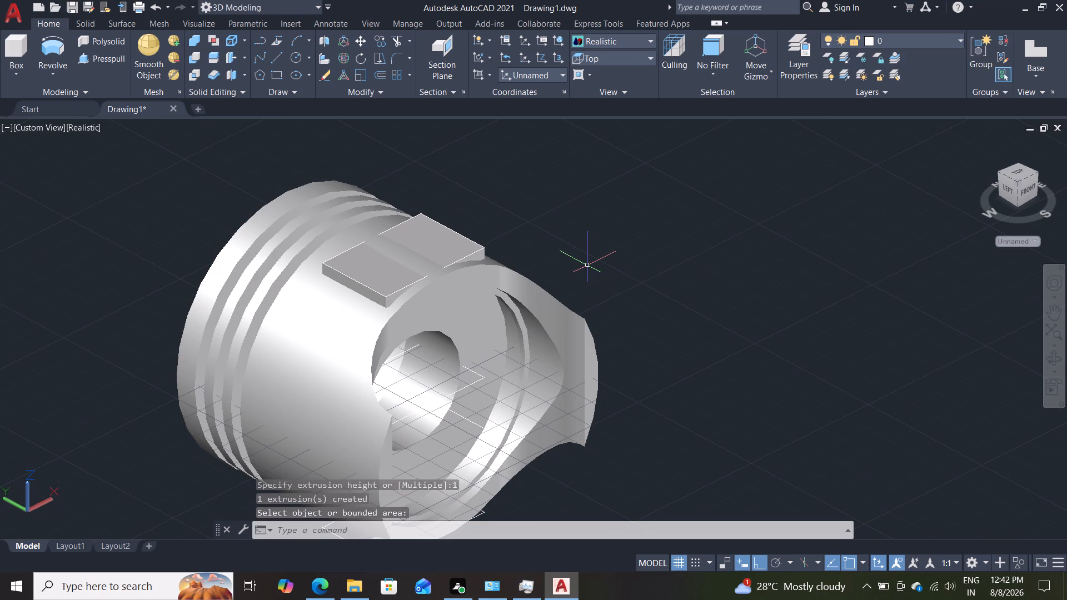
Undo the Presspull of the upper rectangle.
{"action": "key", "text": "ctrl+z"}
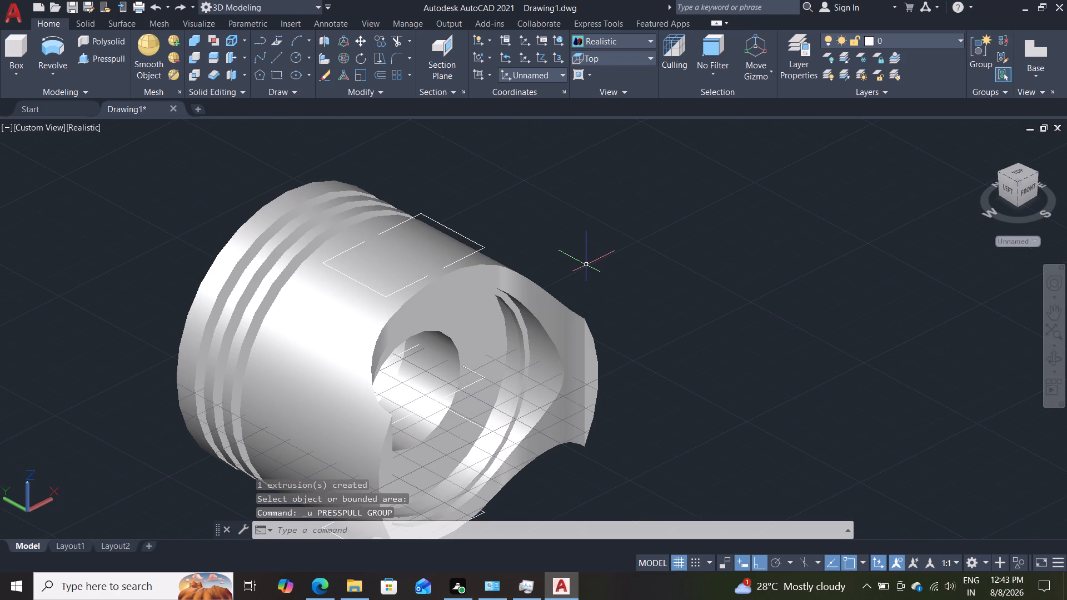
Move the upper rectangle 0.5 upward along Z, away from the piston.
{"action": "key", "text": "m"}
{"action": "key", "text": "Return"}
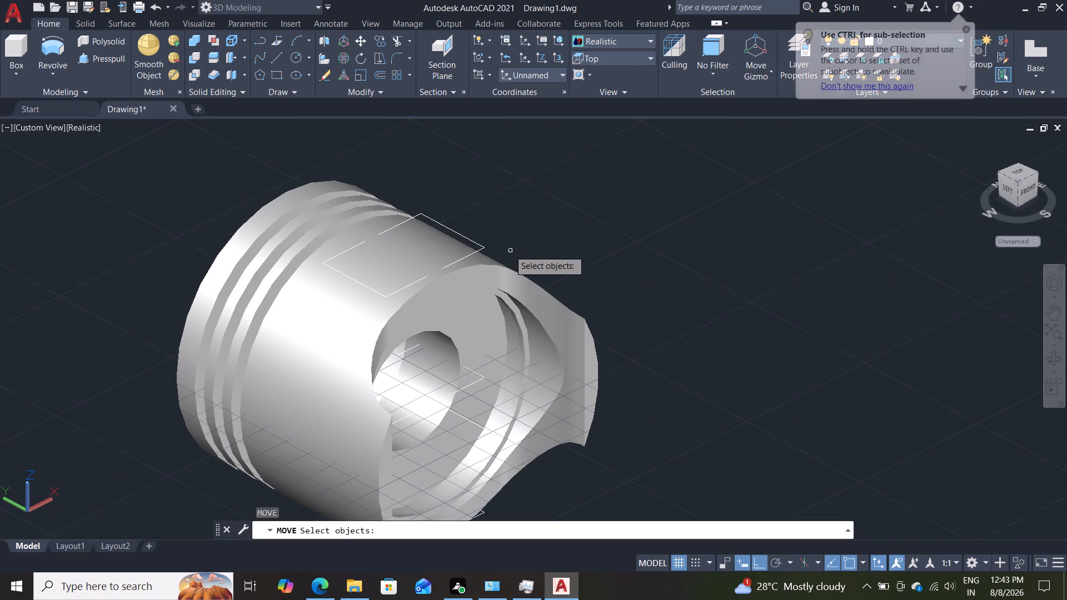
{"action": "left_click", "coordinate": [480, 250]}
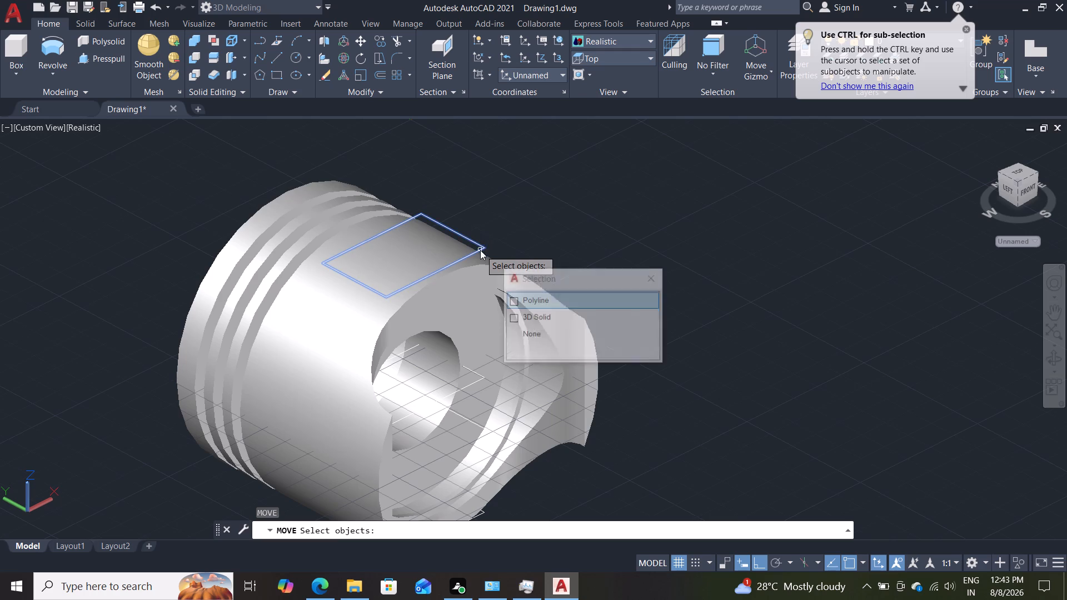
{"action": "key", "text": "Return"}
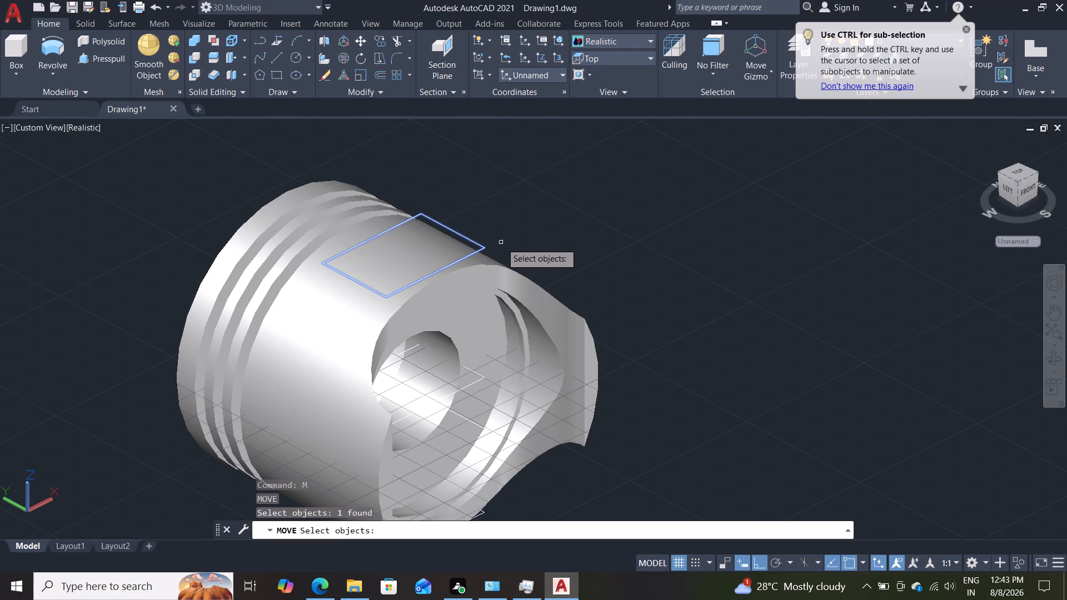
{"action": "key", "text": "Return"}
{"action": "double_click", "coordinate": [486, 249]}
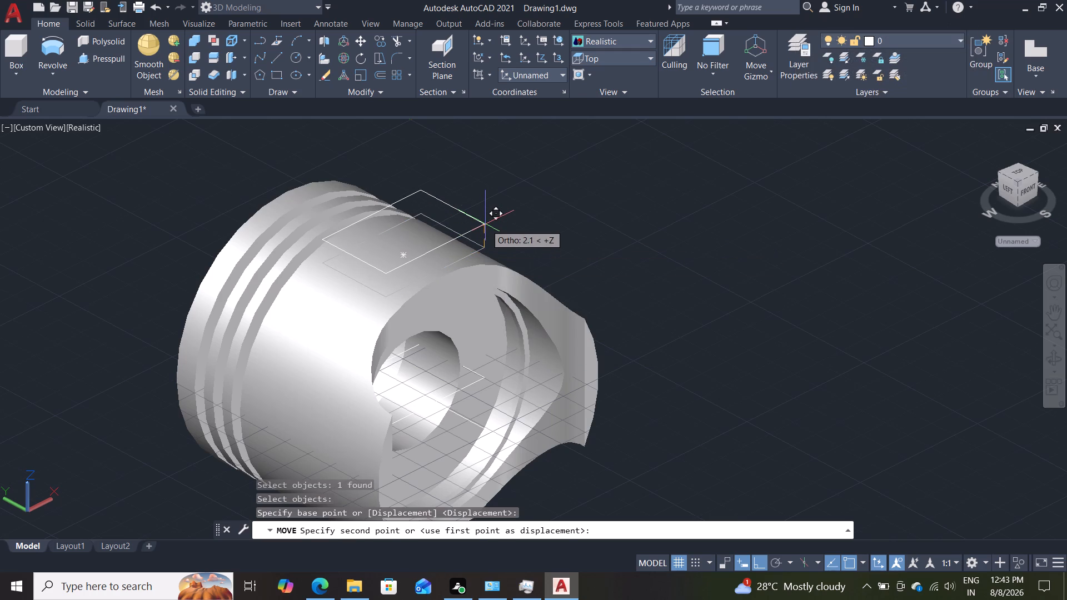
{"action": "type", "text": "0.5"}
{"action": "key", "text": "Return"}
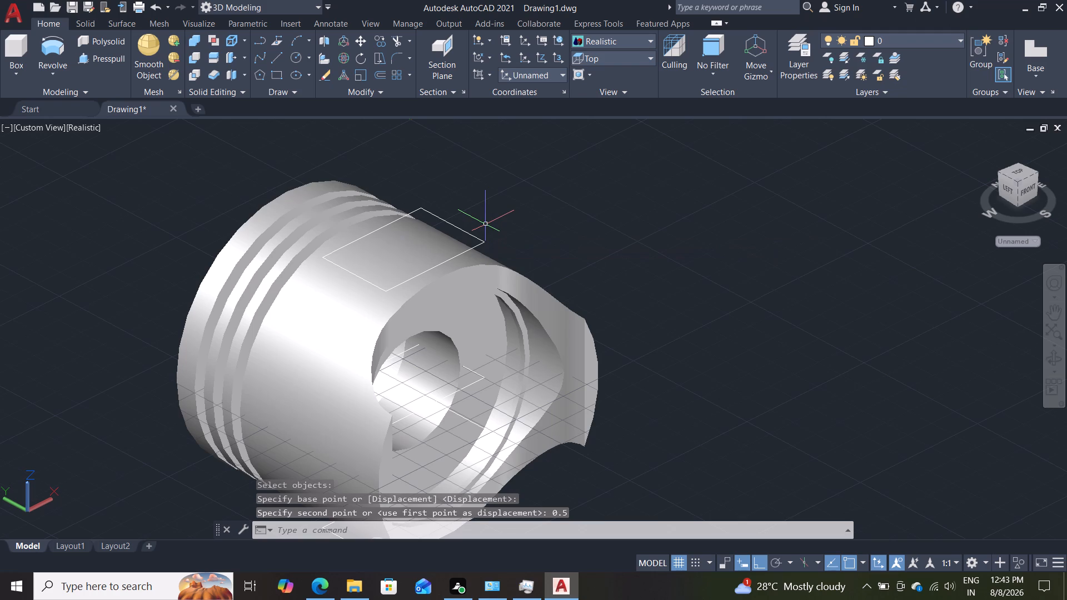
Presspull the upper rectangle 15 down into the piston.
{"action": "left_click", "coordinate": [121, 60]}
{"action": "left_click", "coordinate": [474, 238]}
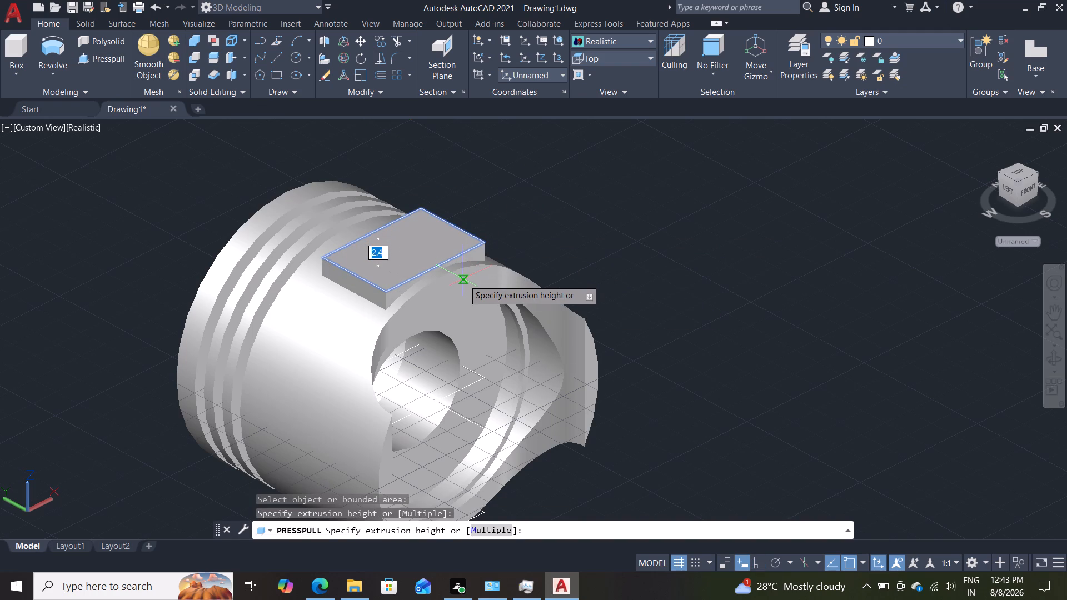
{"action": "key", "text": "1"}
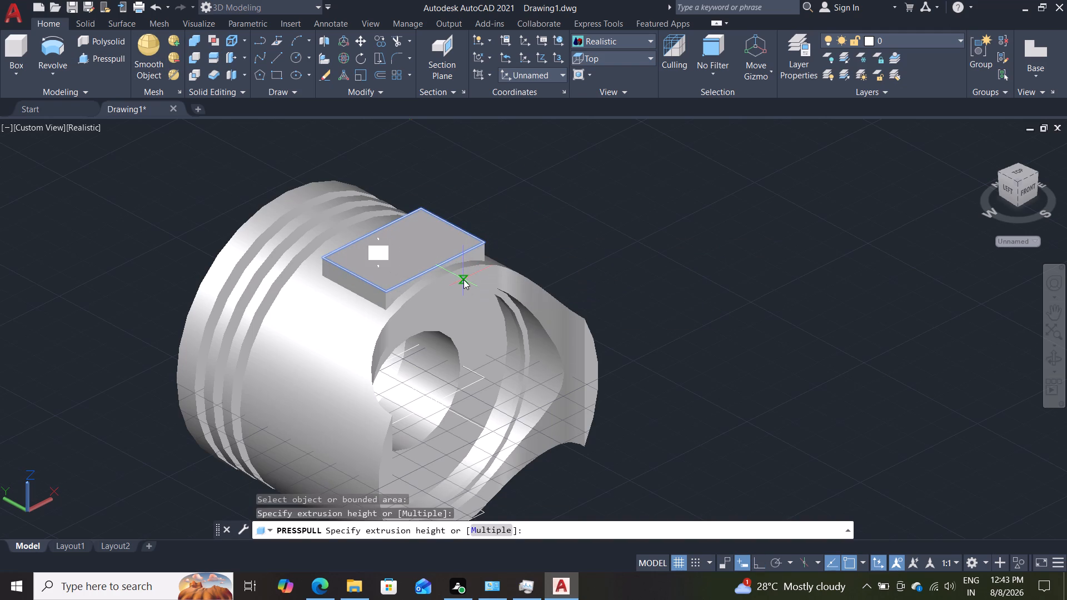
{"action": "key", "text": "5"}
{"action": "key", "text": "Return"}
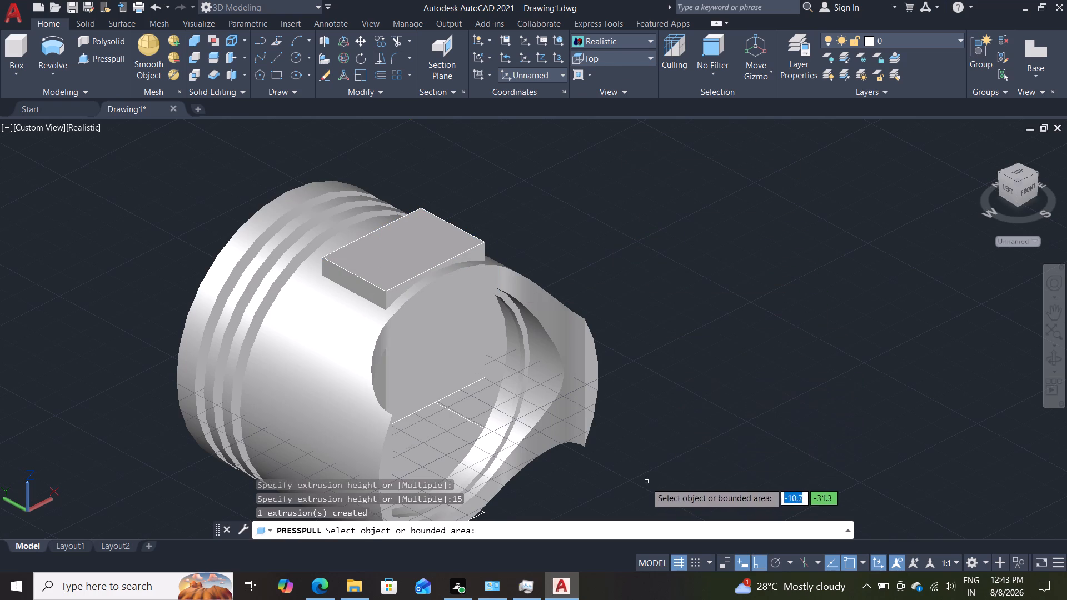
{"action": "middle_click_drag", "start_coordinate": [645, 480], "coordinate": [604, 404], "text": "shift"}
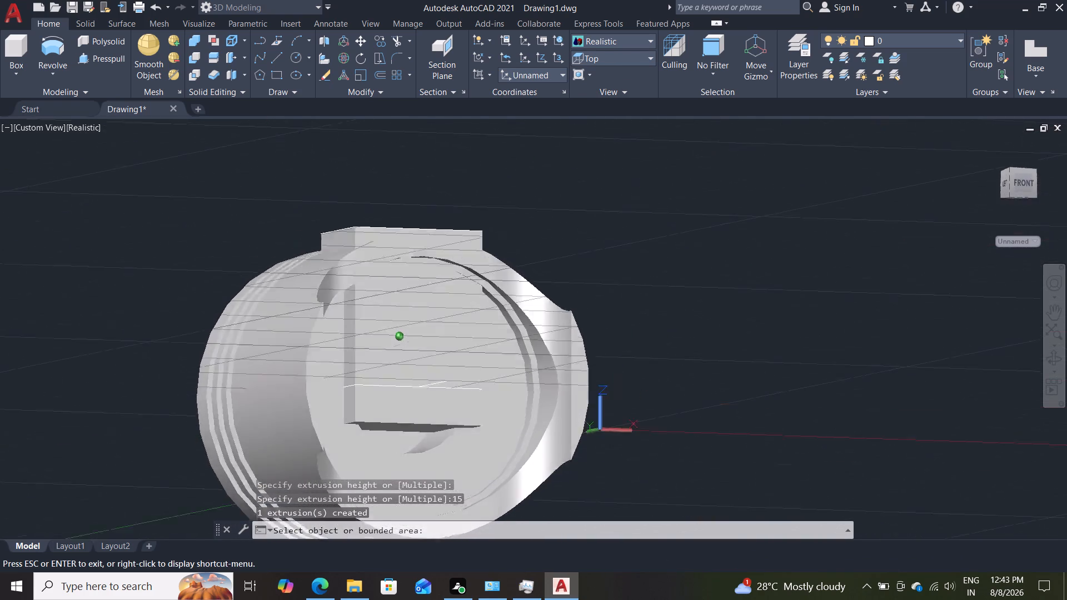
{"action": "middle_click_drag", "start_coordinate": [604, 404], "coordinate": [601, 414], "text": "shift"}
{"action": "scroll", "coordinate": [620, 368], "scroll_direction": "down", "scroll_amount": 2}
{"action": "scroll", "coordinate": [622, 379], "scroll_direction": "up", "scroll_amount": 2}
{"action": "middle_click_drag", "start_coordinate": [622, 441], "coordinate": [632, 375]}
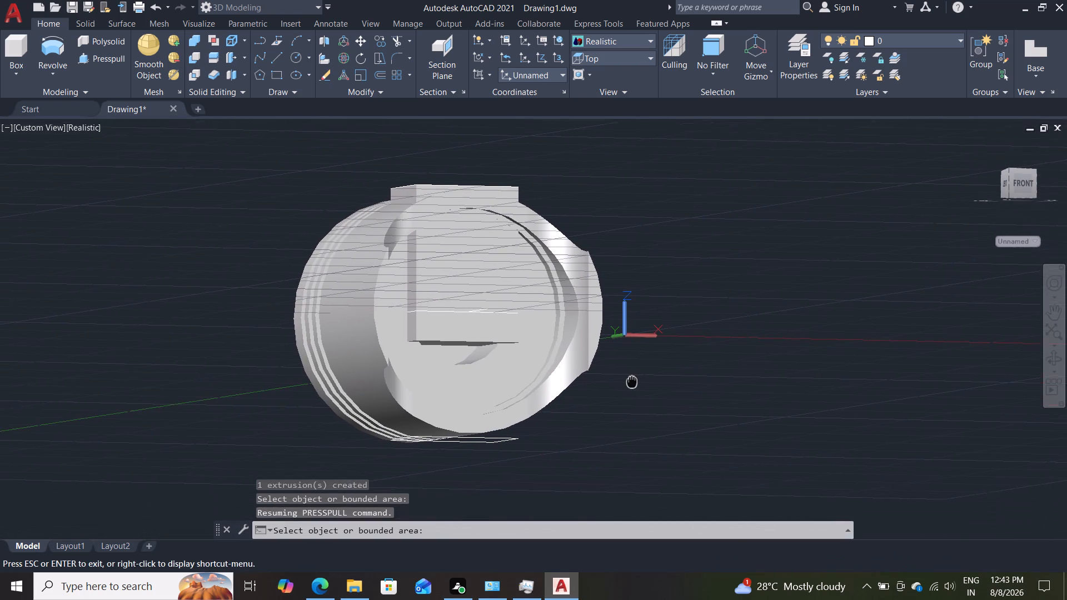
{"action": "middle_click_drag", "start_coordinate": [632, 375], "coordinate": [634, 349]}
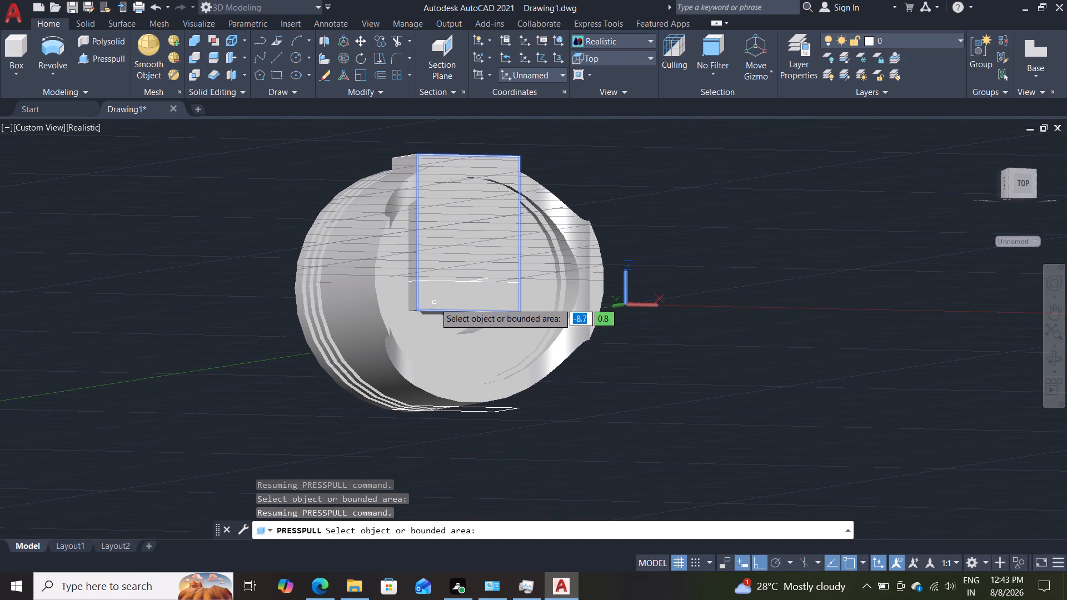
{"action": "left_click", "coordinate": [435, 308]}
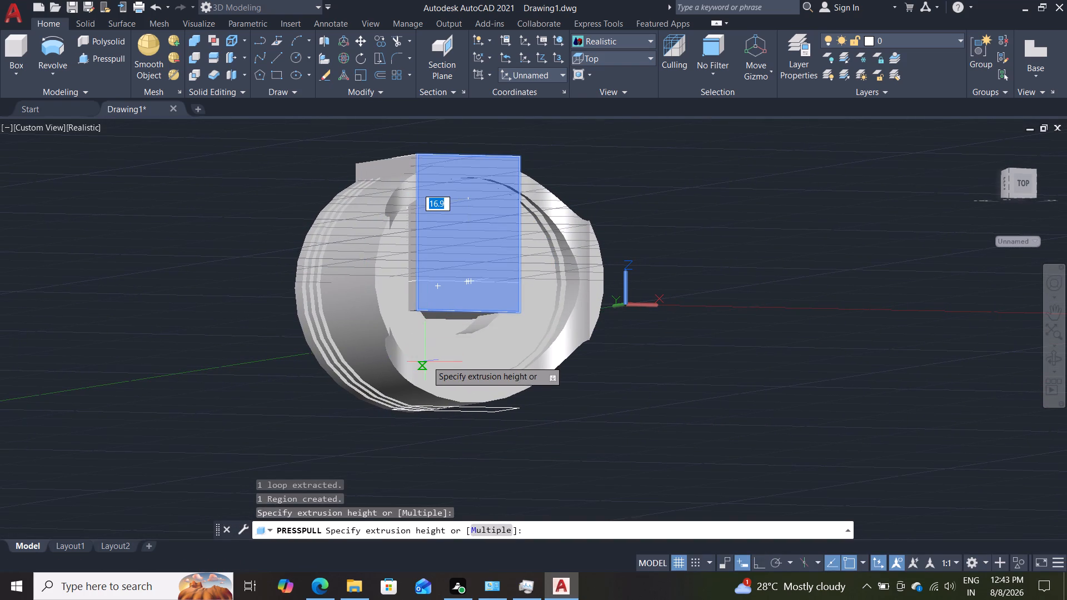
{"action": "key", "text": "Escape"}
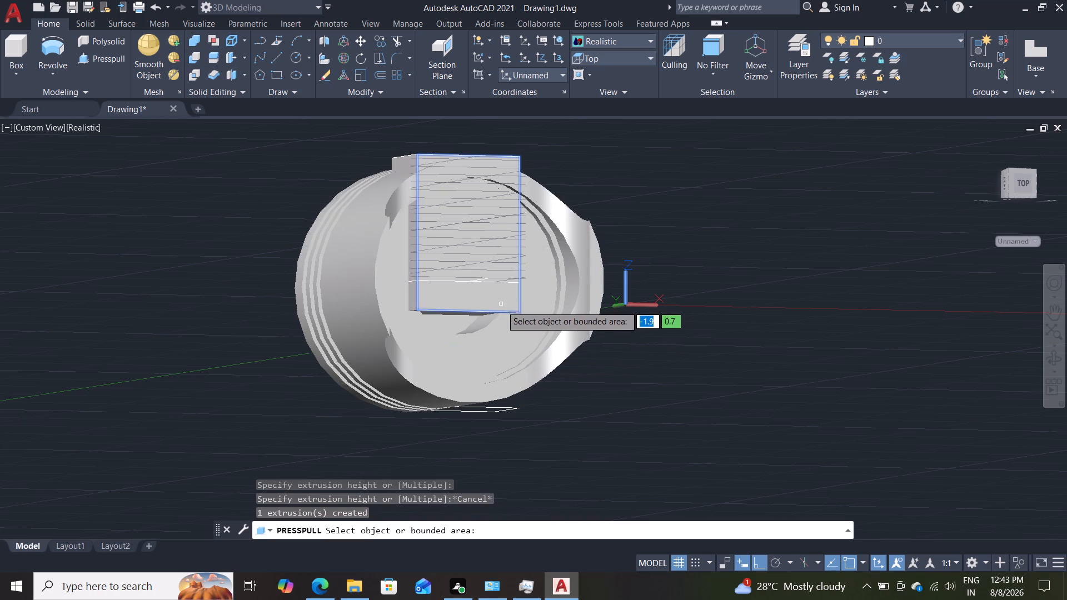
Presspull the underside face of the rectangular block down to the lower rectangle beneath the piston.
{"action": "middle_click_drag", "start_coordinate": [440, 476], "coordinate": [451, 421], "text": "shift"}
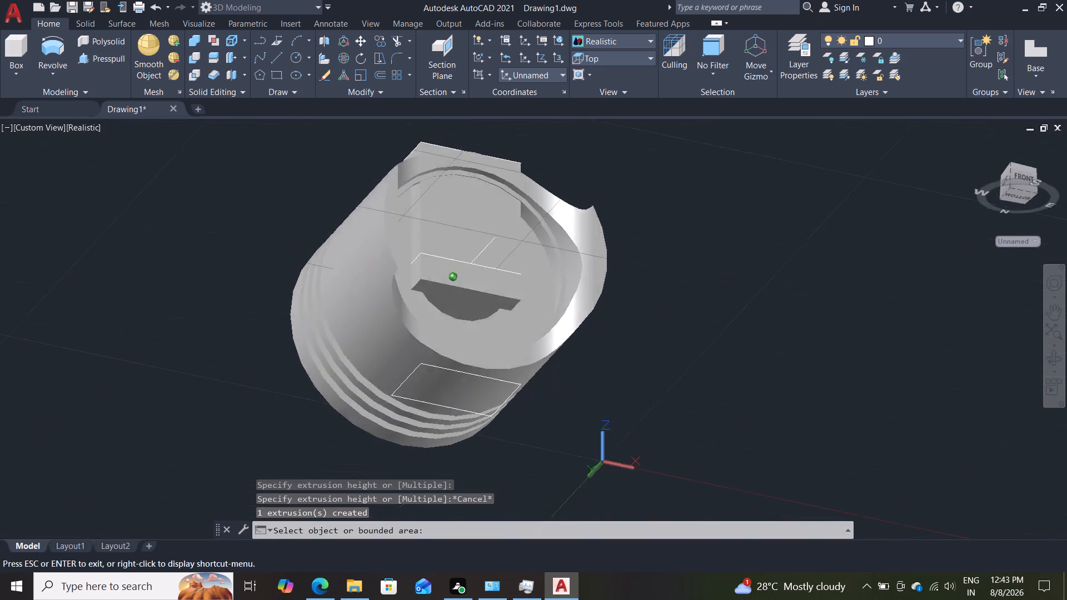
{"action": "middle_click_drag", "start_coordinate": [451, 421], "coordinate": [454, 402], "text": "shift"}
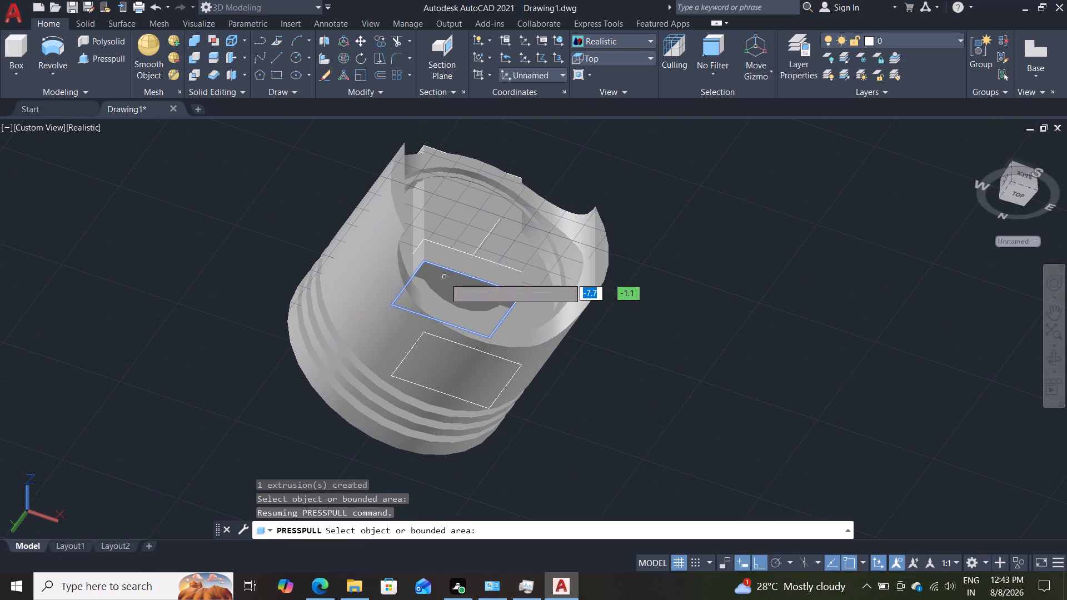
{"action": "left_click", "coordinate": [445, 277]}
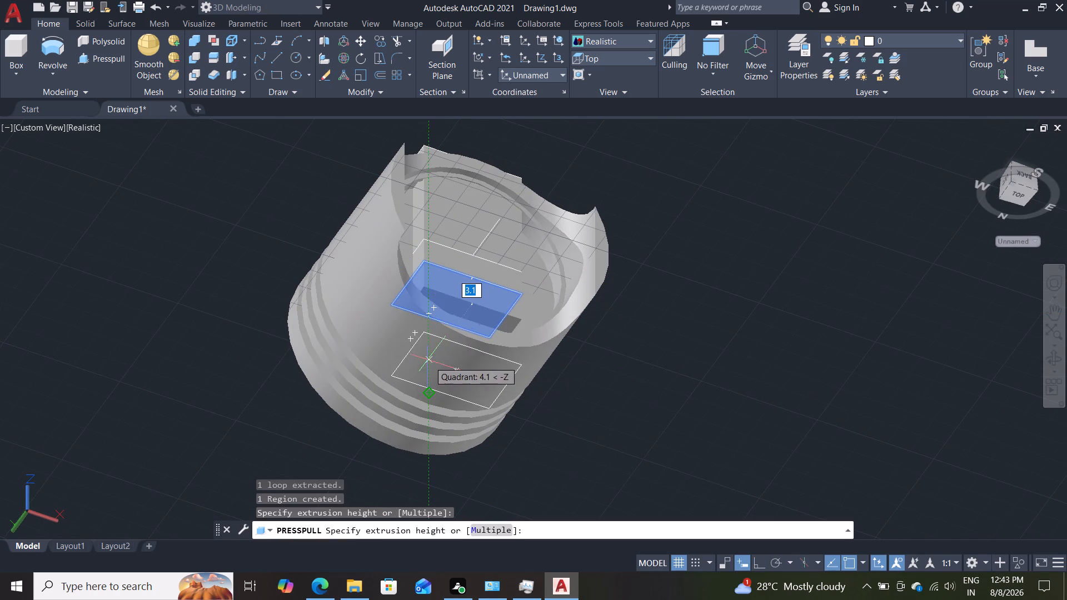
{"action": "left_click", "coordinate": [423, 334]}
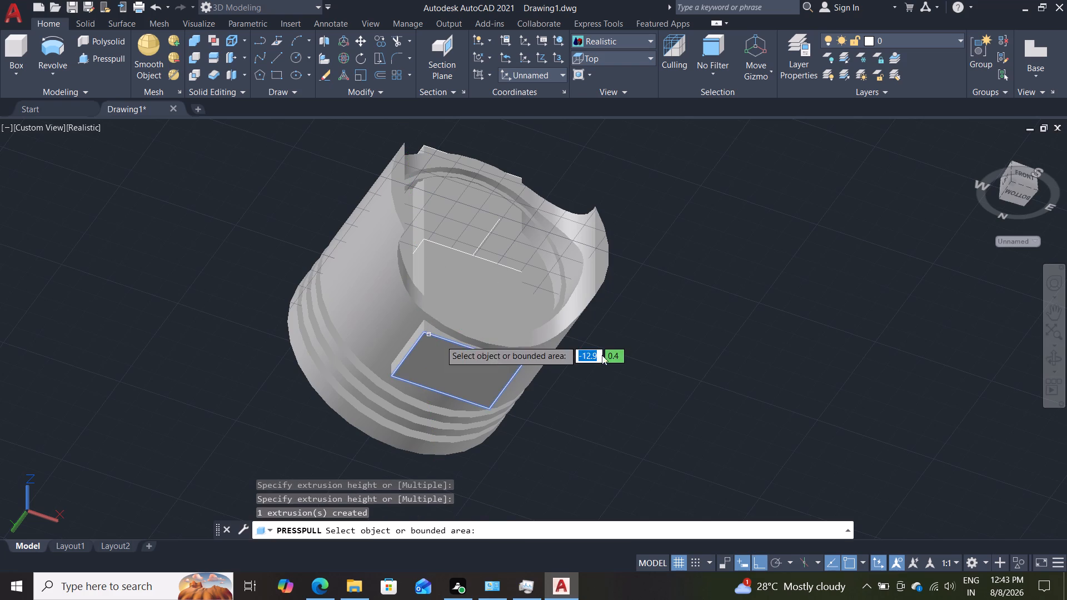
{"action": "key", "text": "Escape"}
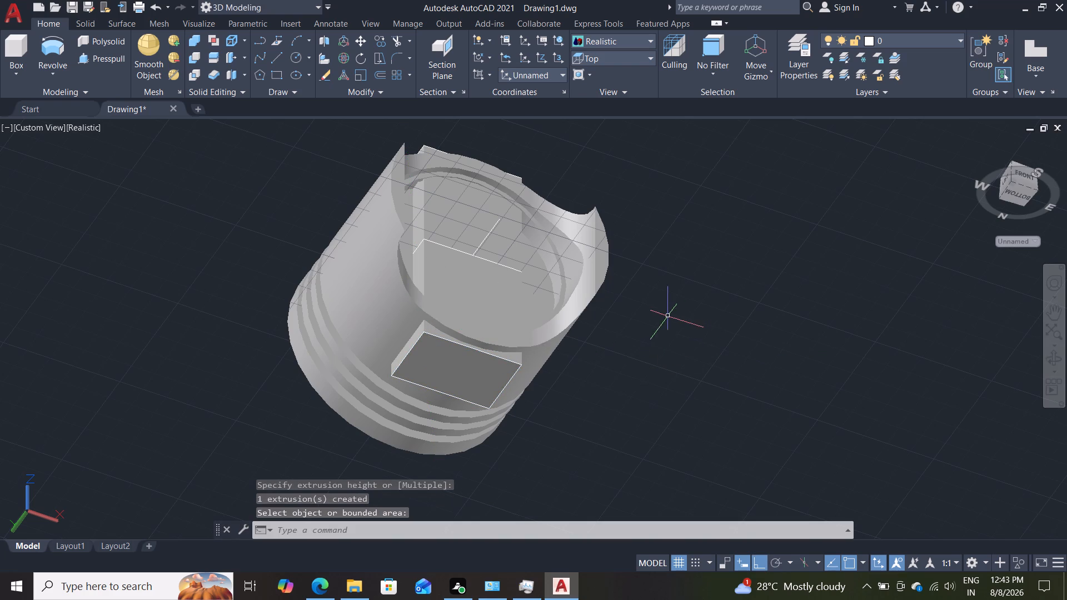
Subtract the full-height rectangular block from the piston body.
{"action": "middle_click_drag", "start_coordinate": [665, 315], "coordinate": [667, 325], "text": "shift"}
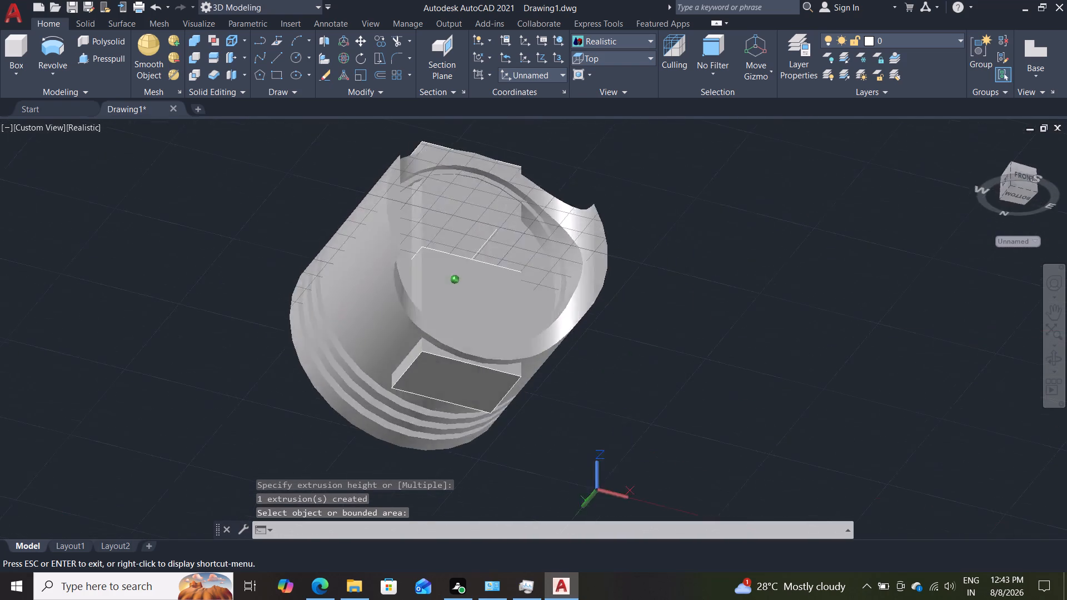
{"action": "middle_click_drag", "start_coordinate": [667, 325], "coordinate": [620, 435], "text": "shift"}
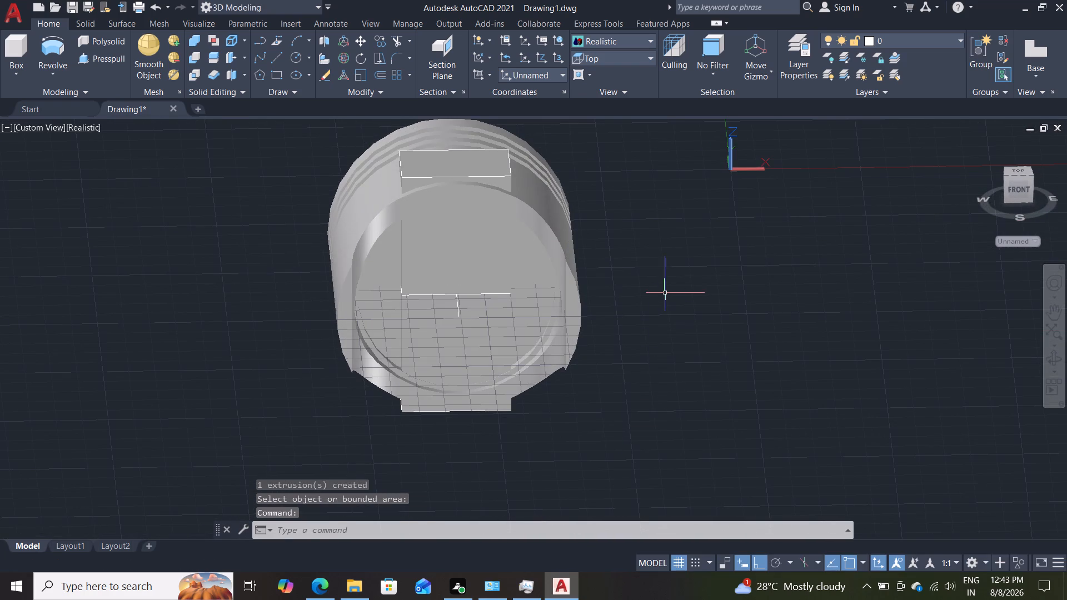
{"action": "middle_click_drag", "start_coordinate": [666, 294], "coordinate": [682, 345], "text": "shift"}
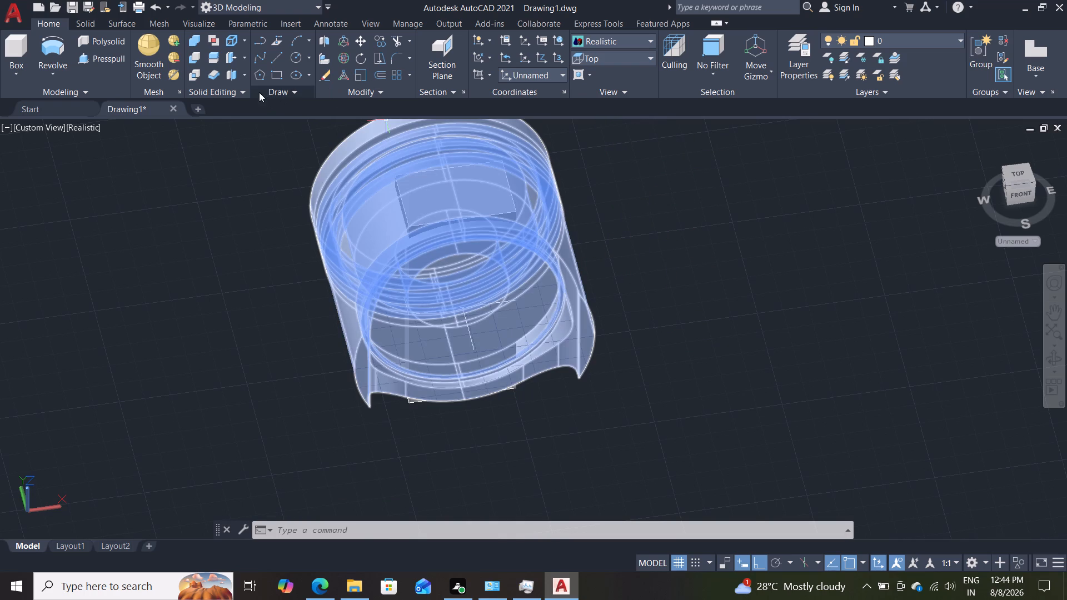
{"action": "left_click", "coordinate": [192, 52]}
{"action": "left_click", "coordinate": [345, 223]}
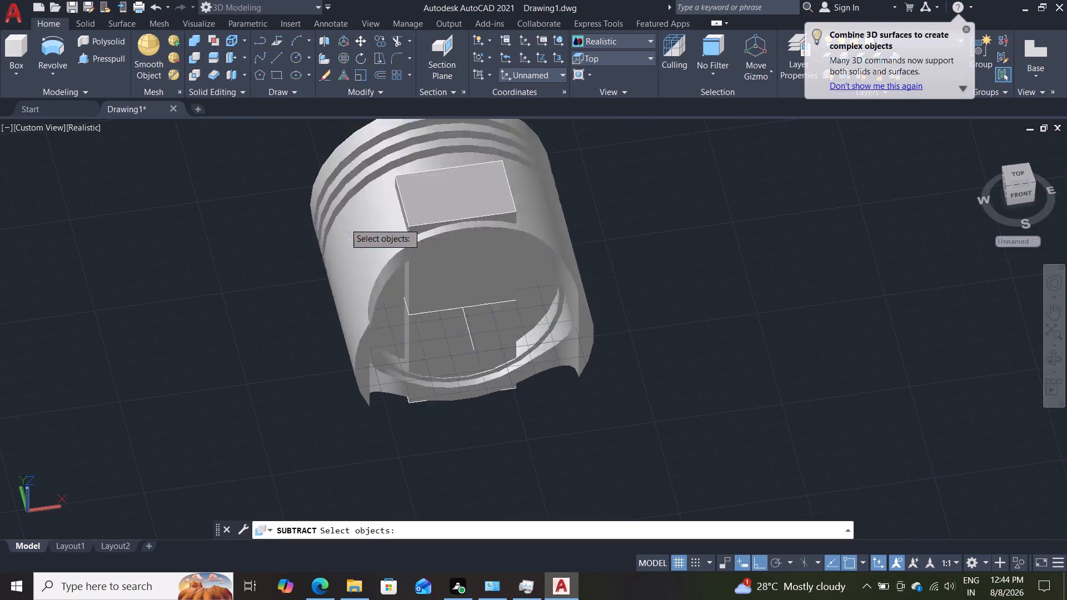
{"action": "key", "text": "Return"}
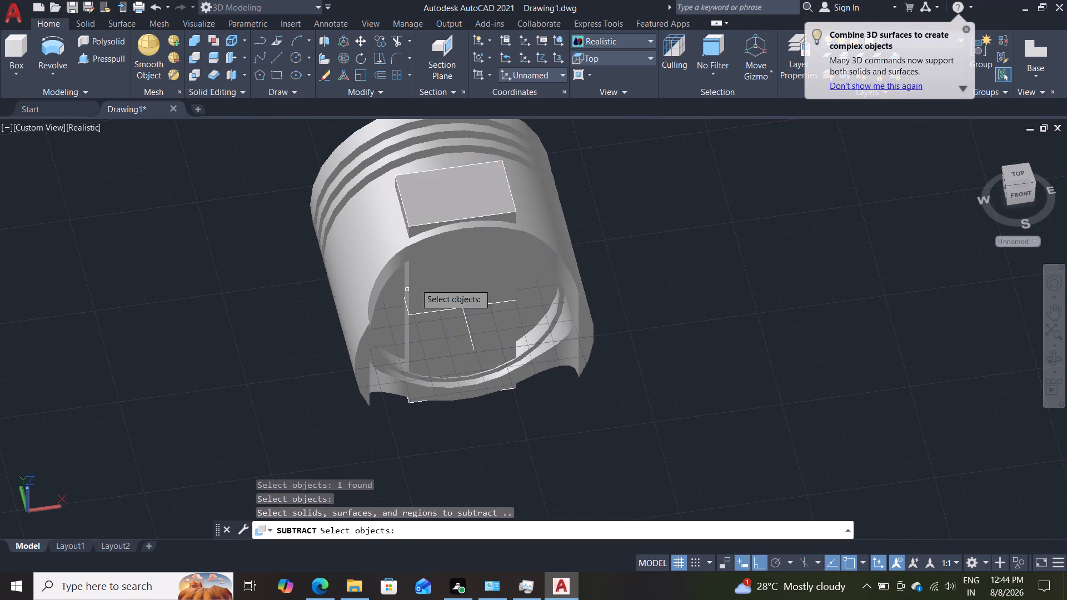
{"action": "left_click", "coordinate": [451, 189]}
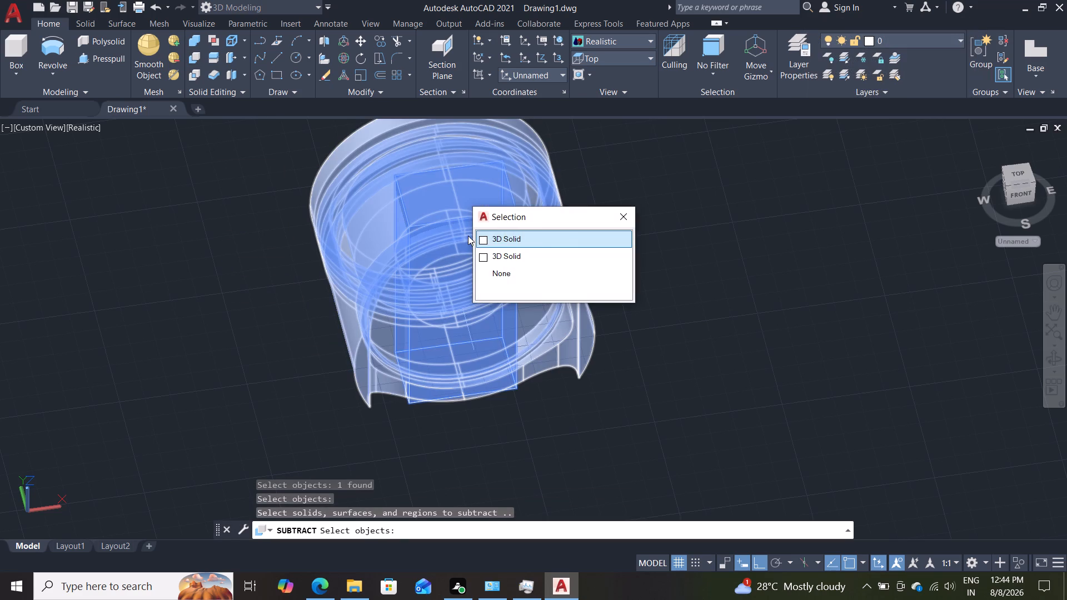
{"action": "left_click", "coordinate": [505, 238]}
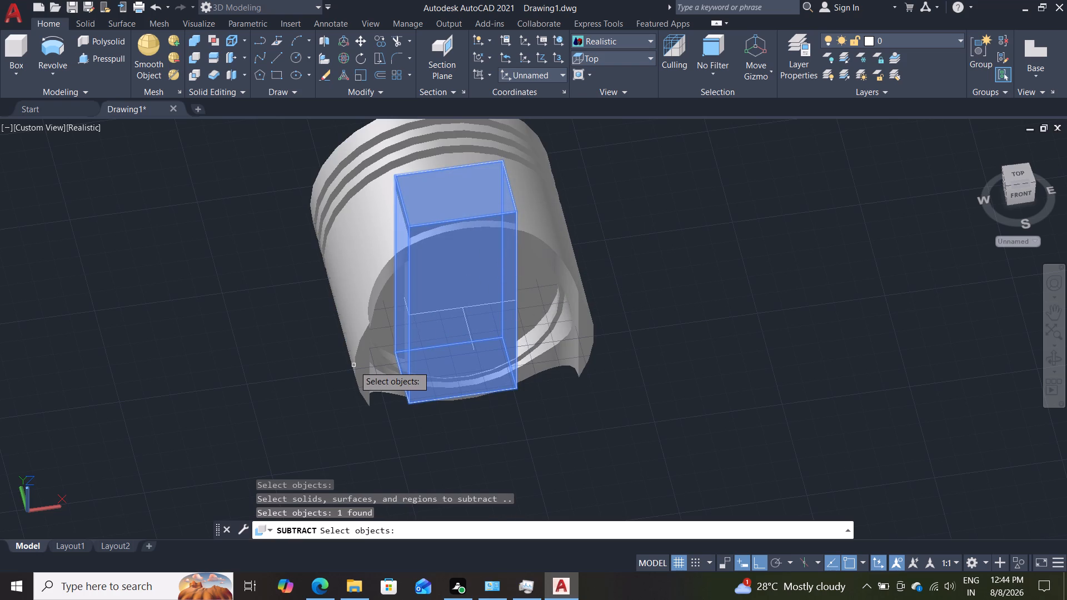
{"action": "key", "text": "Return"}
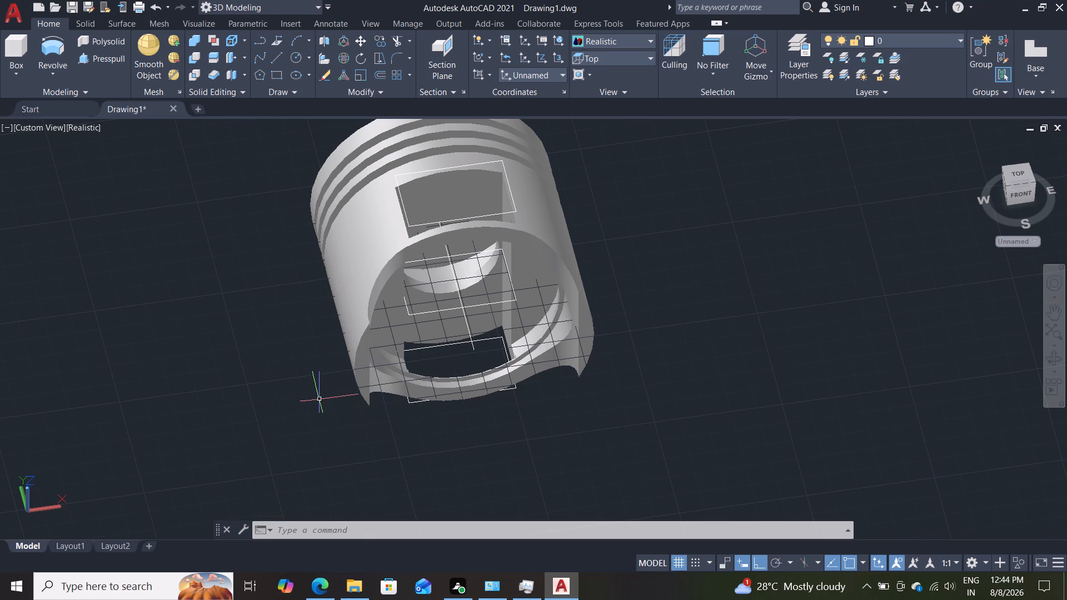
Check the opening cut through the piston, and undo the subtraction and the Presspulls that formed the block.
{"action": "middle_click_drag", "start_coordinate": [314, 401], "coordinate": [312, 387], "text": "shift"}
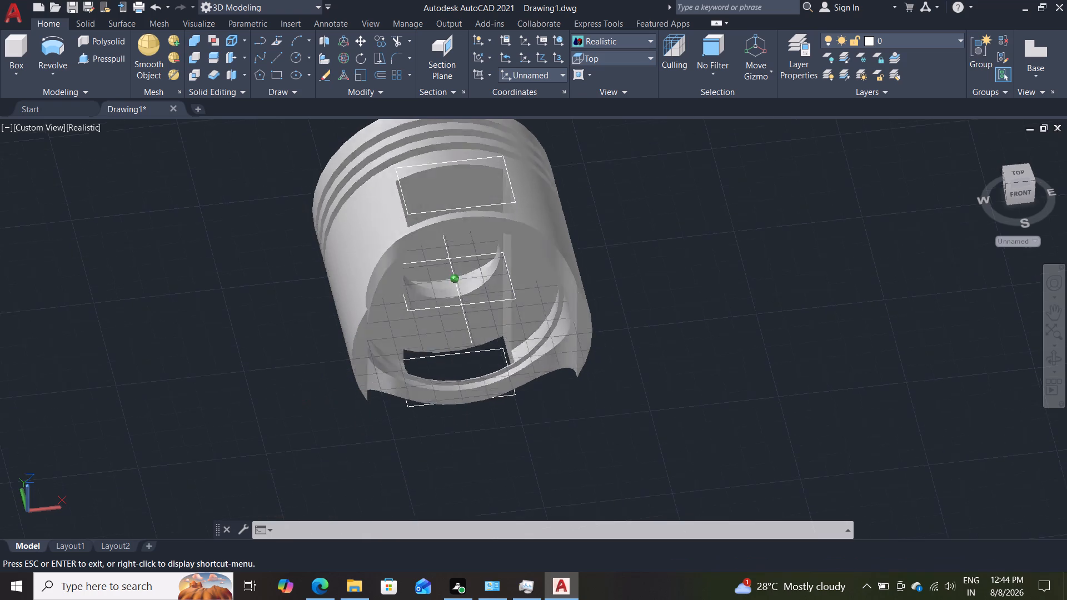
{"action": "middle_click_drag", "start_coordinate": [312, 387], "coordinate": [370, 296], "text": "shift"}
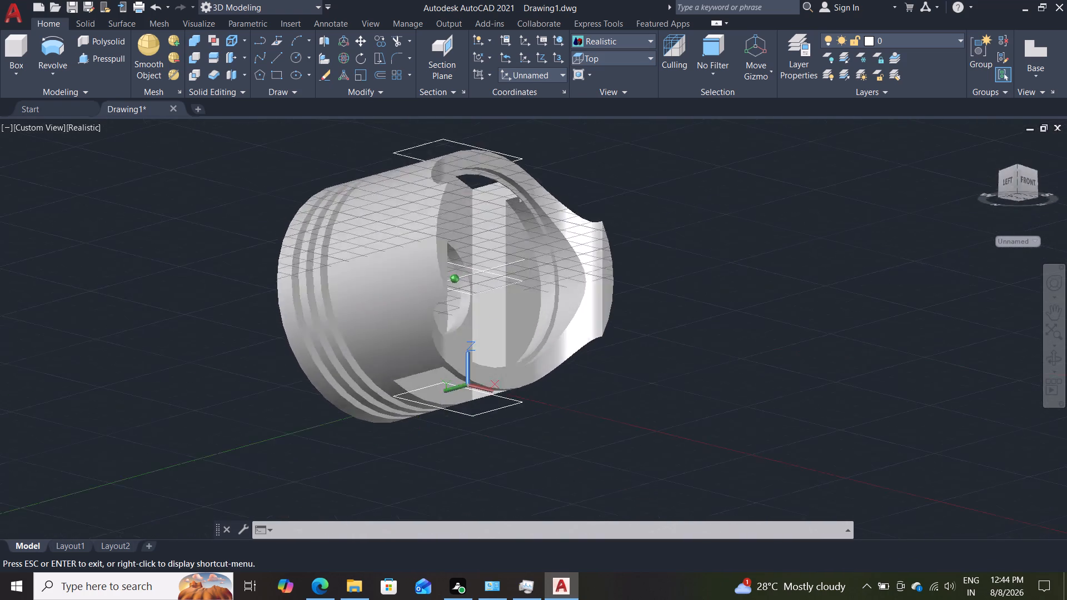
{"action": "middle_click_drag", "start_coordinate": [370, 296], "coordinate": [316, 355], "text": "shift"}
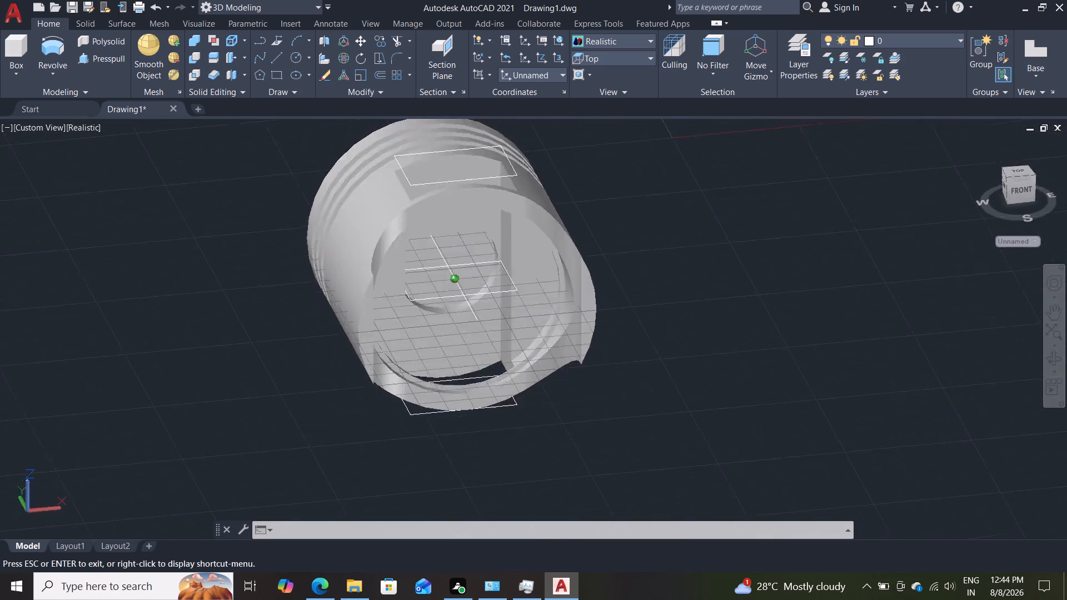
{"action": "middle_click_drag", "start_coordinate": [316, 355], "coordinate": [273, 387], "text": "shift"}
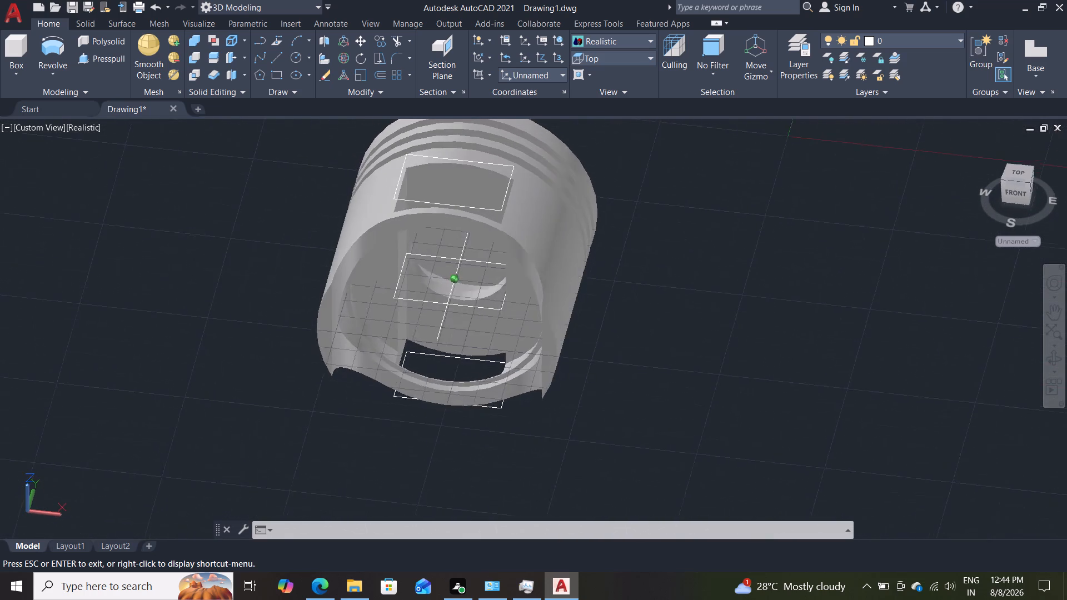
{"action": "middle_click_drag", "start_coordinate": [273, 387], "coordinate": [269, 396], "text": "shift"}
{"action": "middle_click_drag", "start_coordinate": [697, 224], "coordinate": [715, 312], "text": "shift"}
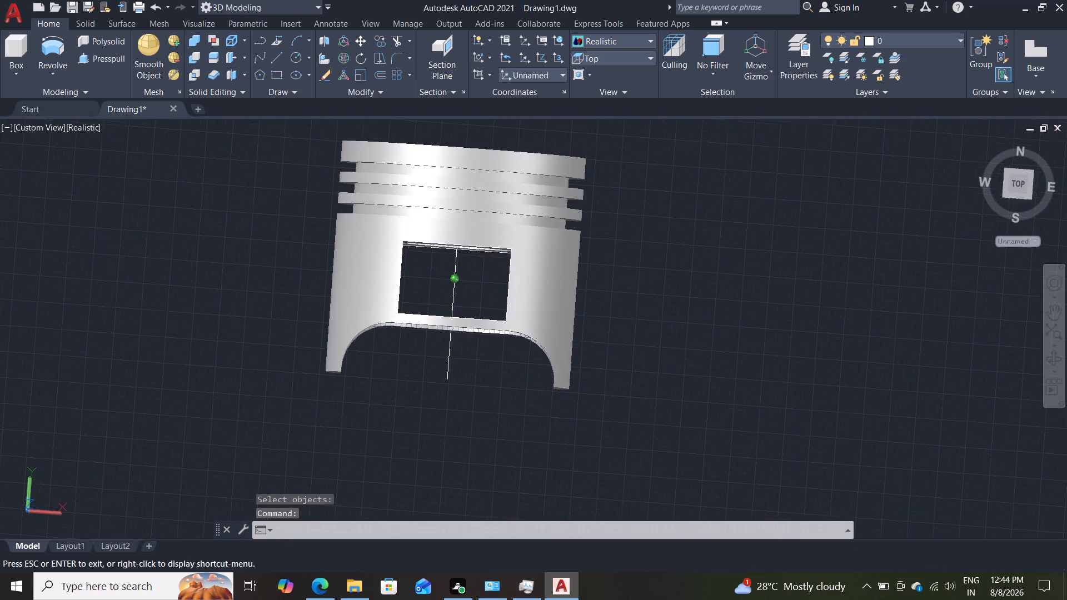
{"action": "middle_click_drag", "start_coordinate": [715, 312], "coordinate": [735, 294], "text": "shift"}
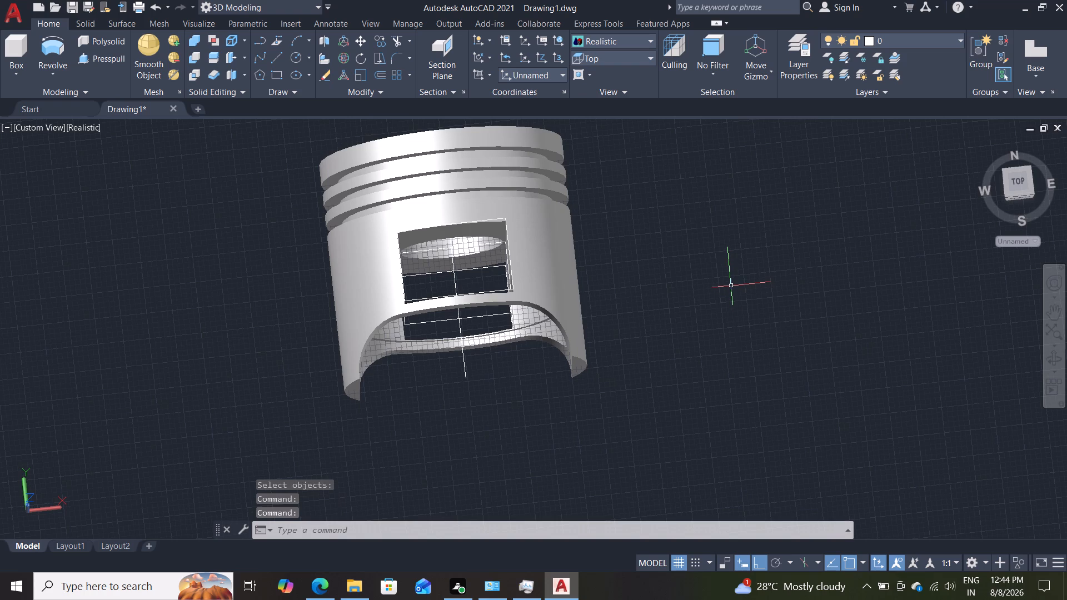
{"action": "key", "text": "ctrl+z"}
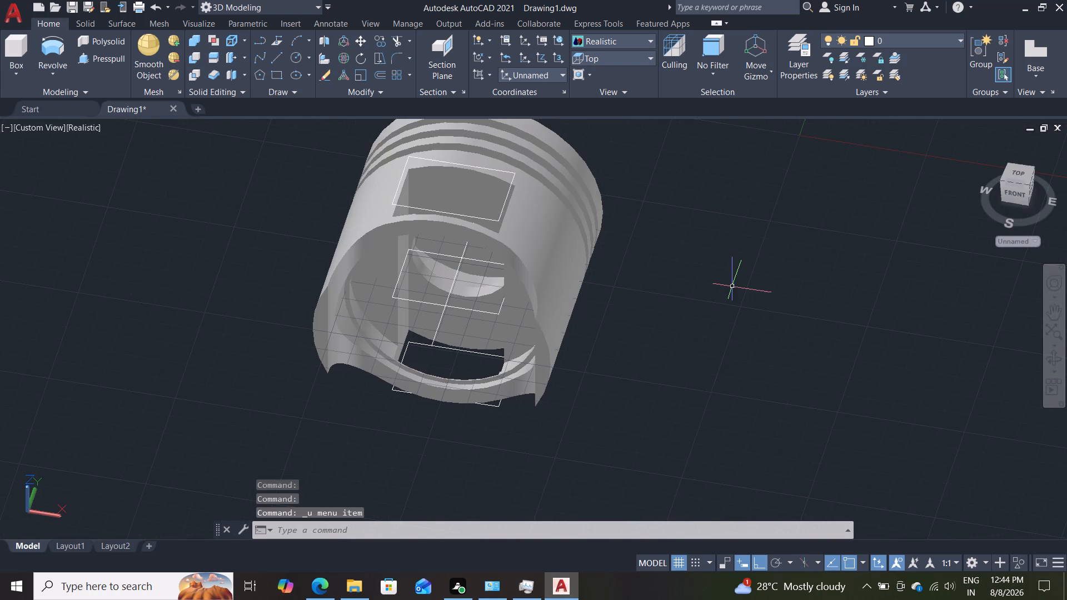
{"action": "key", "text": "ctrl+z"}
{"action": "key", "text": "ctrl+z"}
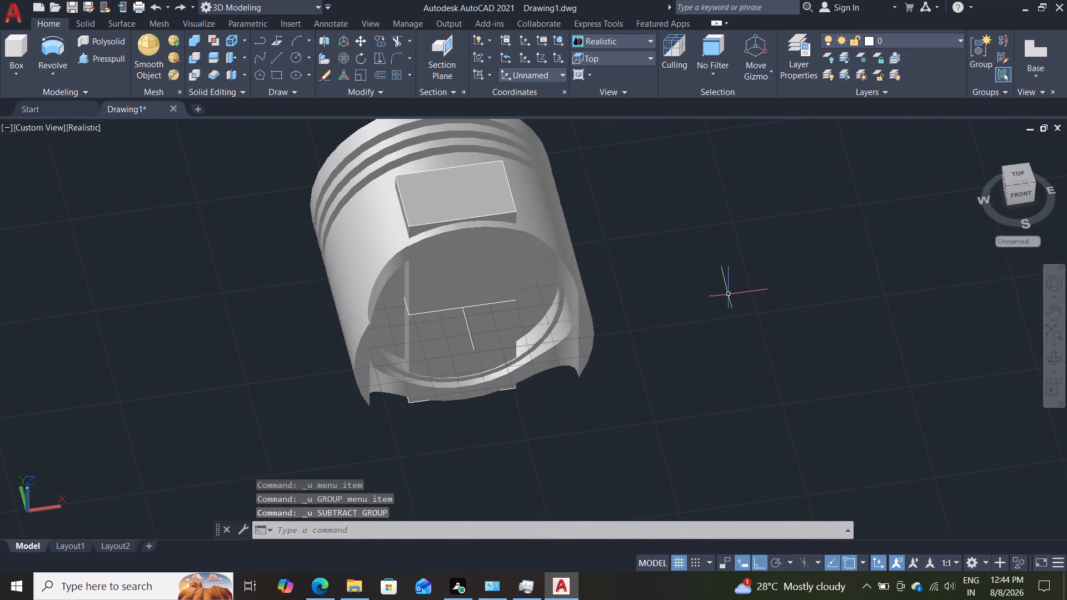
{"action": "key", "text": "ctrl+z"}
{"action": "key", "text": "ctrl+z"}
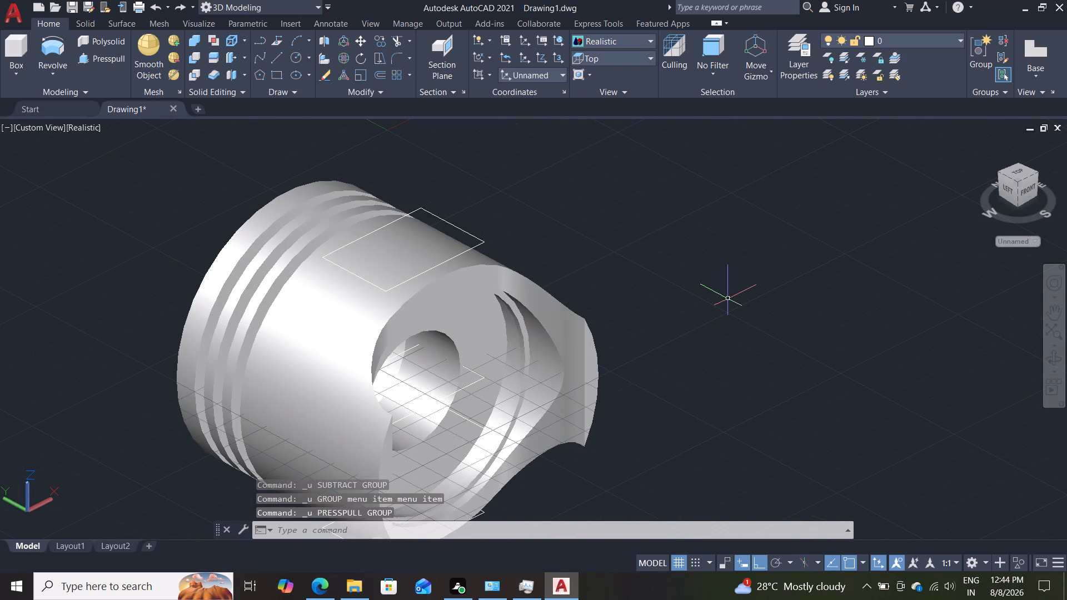
Presspull the upper rectangle 1 down toward the piston.
{"action": "middle_click_drag", "start_coordinate": [653, 290], "coordinate": [622, 174], "text": "shift"}
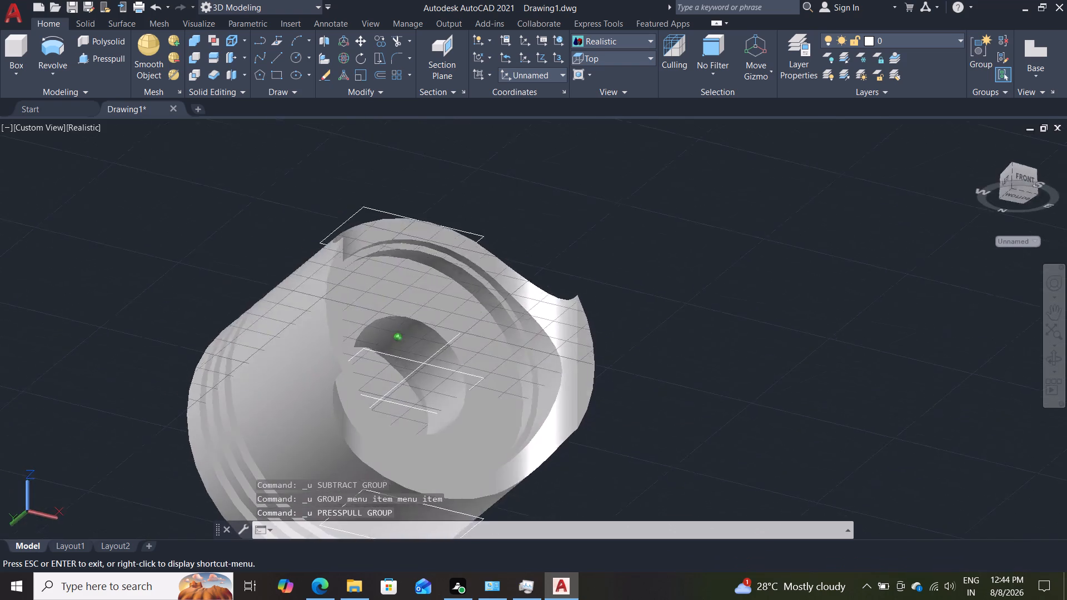
{"action": "middle_click_drag", "start_coordinate": [622, 174], "coordinate": [604, 301], "text": "shift"}
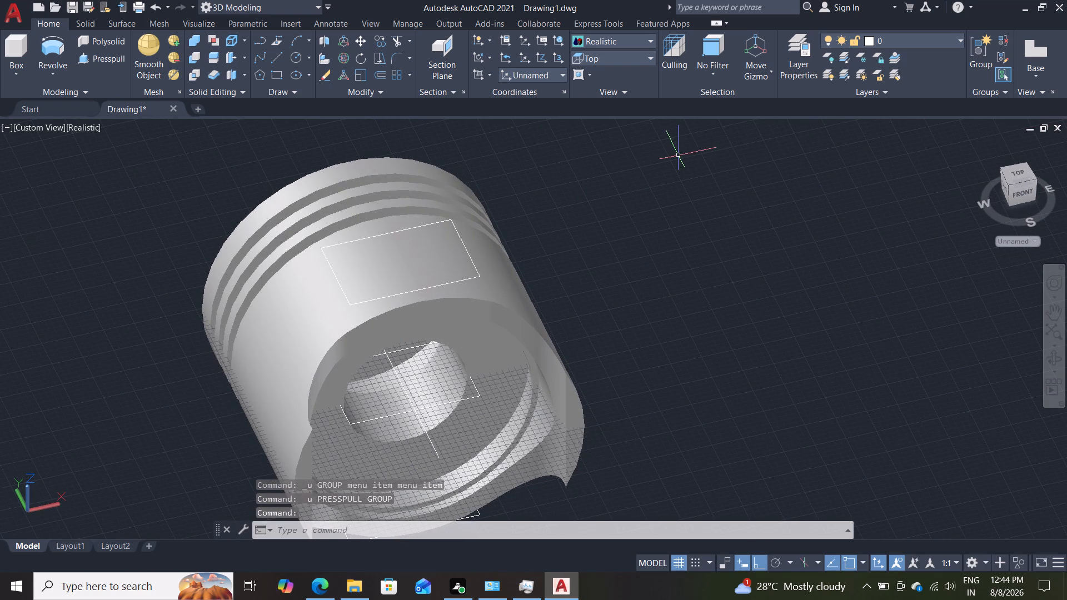
{"action": "left_click", "coordinate": [108, 60]}
{"action": "left_click", "coordinate": [356, 306]}
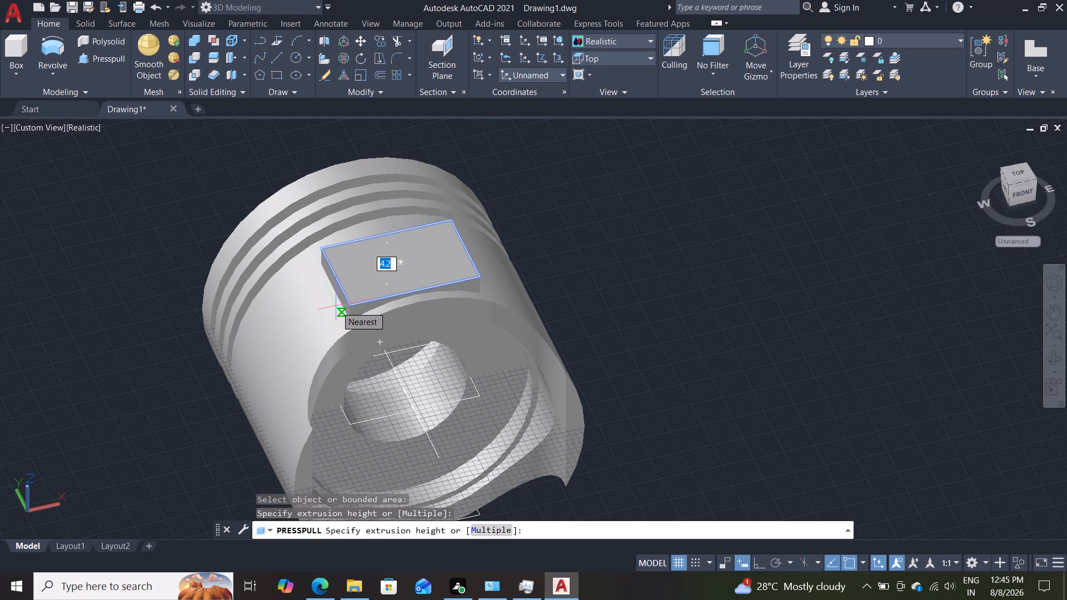
{"action": "key", "text": "1"}
{"action": "key", "text": "Return"}
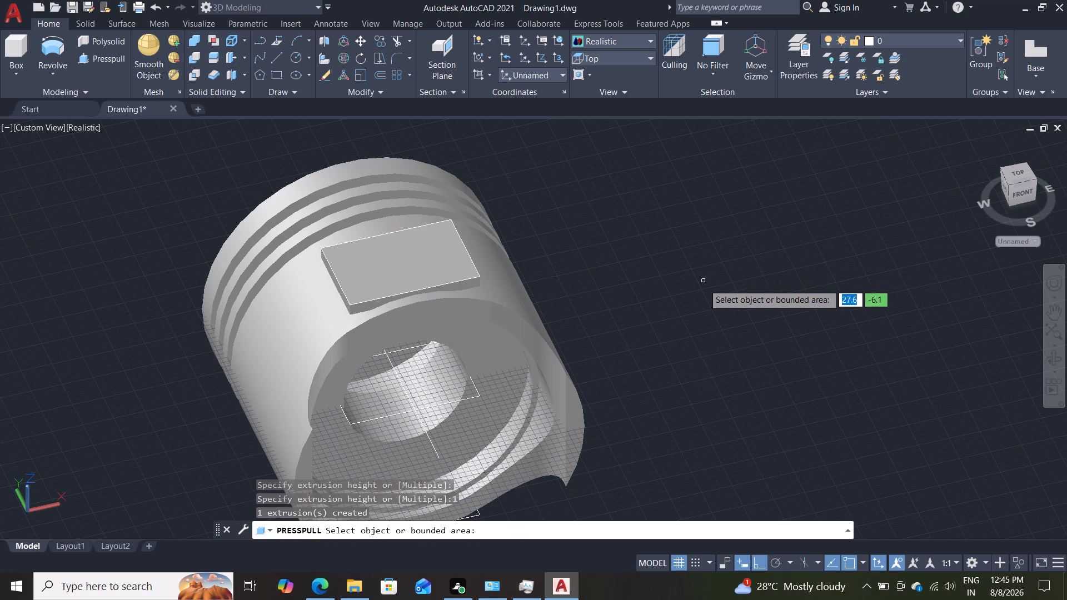
{"action": "middle_click_drag", "start_coordinate": [700, 305], "coordinate": [672, 251], "text": "shift"}
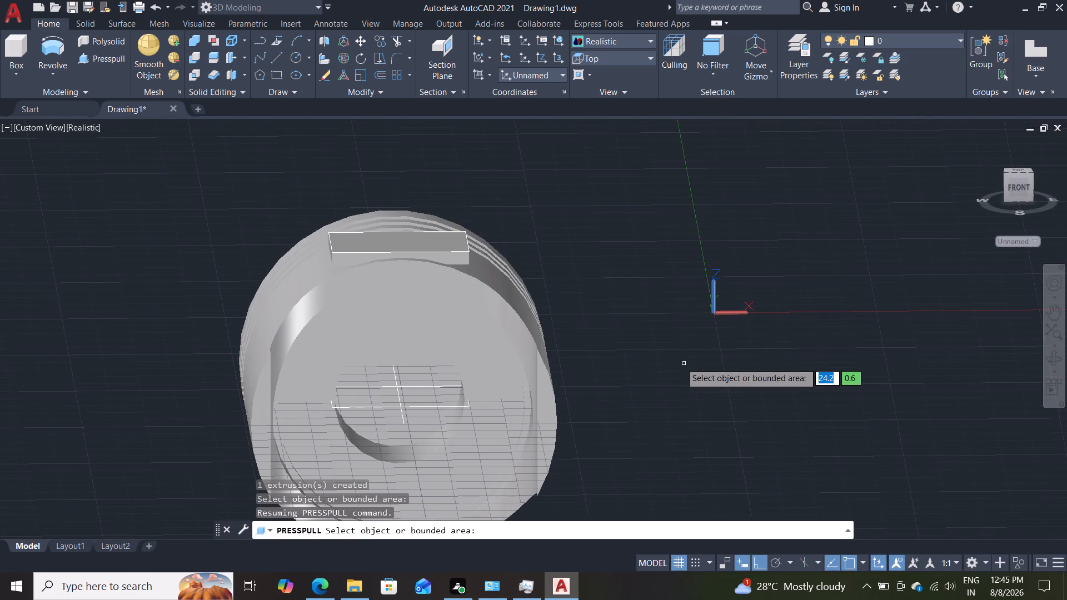
{"action": "middle_click_drag", "start_coordinate": [649, 339], "coordinate": [655, 332], "text": "shift"}
{"action": "scroll", "coordinate": [655, 332], "scroll_direction": "up", "scroll_amount": 1}
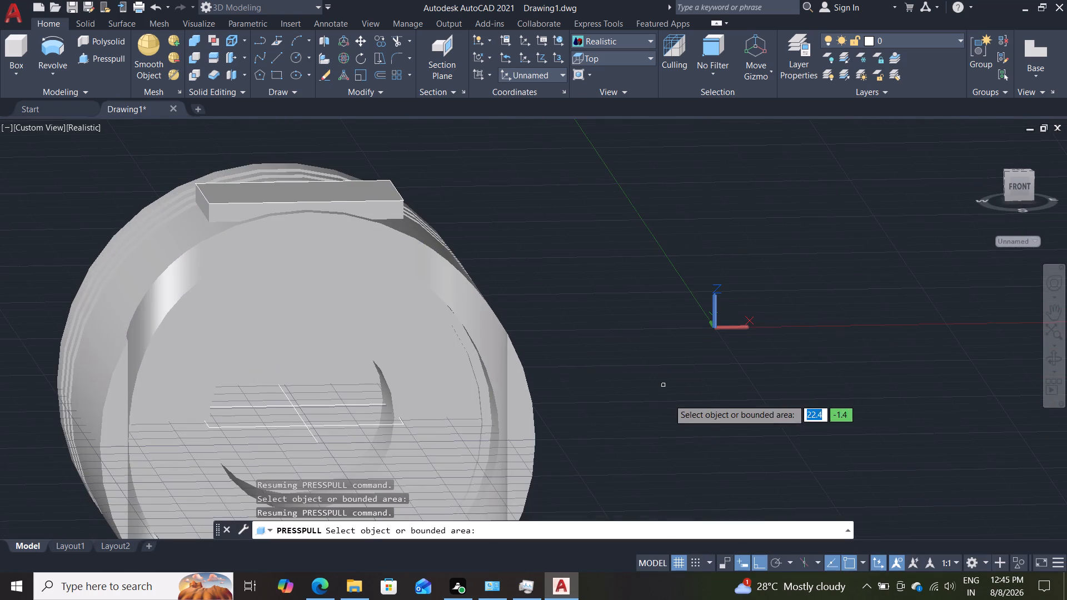
Presspull the middle rectangle at the piston's centre into a shallow block.
{"action": "middle_click_drag", "start_coordinate": [645, 422], "coordinate": [677, 208]}
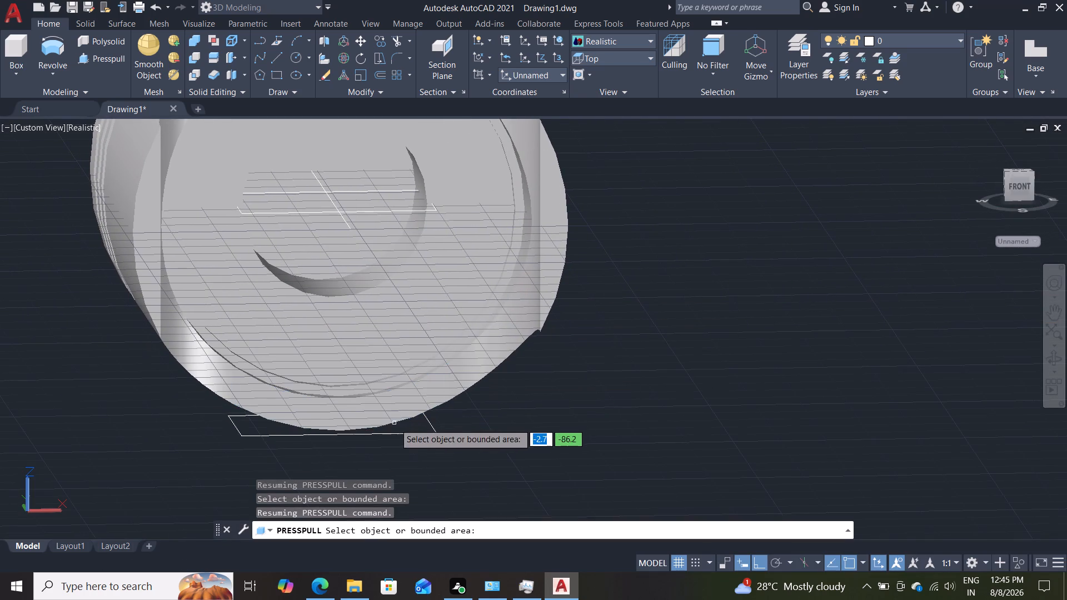
{"action": "scroll", "coordinate": [615, 251], "scroll_direction": "down", "scroll_amount": 3}
{"action": "scroll", "coordinate": [615, 248], "scroll_direction": "up", "scroll_amount": 1}
{"action": "middle_click_drag", "start_coordinate": [609, 219], "coordinate": [615, 310]}
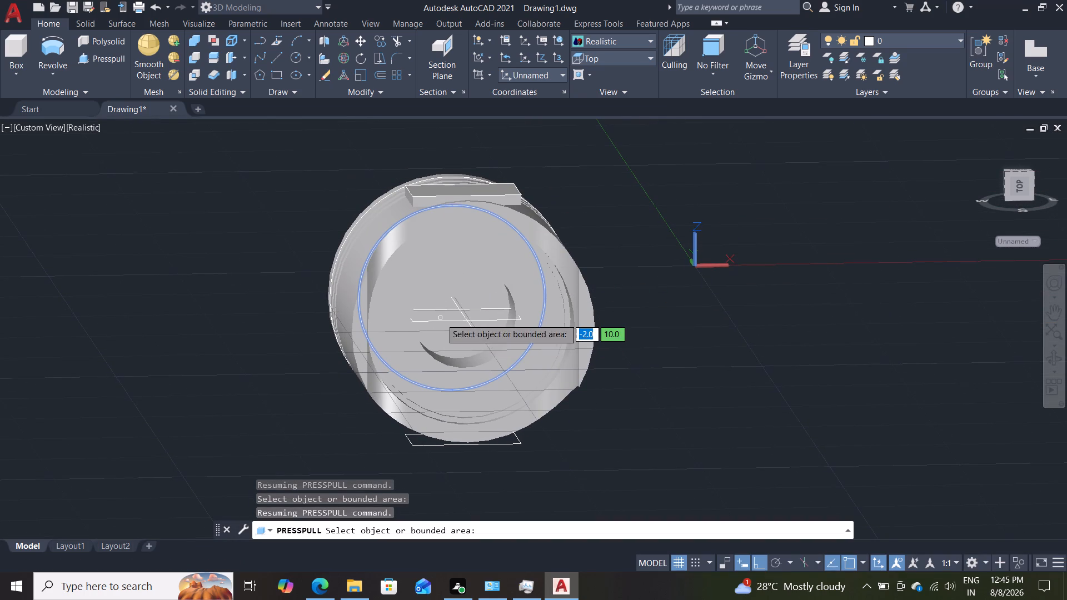
{"action": "left_click", "coordinate": [430, 202]}
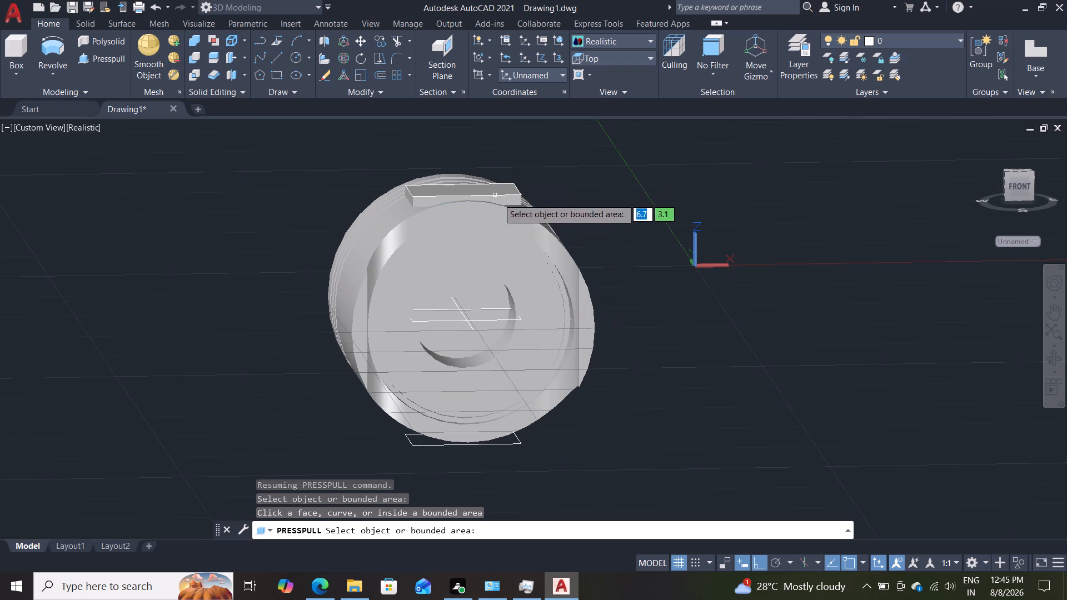
{"action": "double_click", "coordinate": [432, 322]}
{"action": "key", "text": "Escape"}
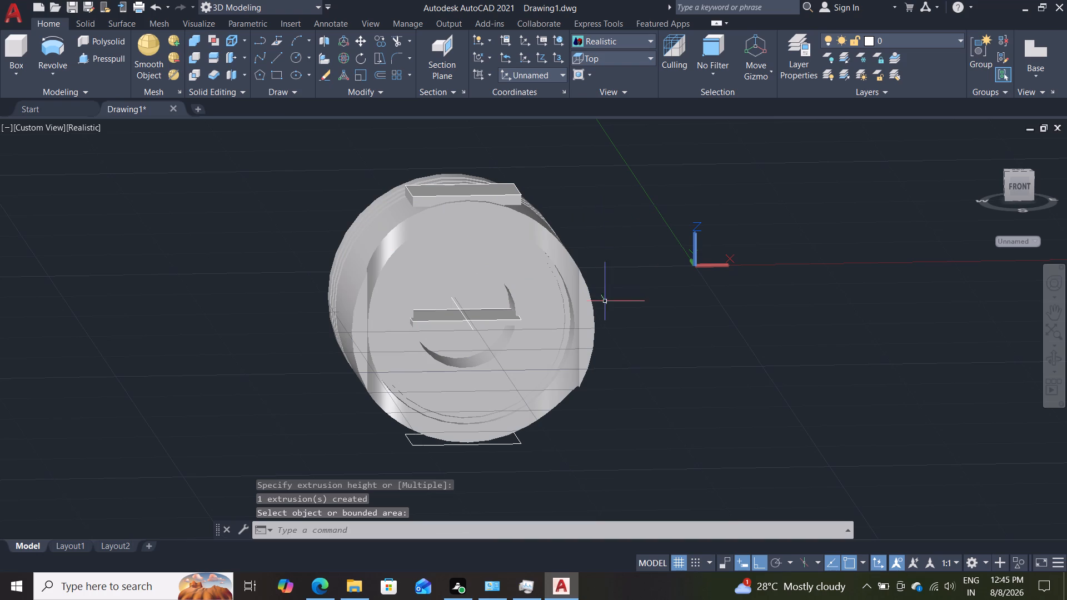
Presspull the lower rectangle beneath the piston up toward the piston body to form a shallow block.
{"action": "middle_click", "coordinate": [660, 358], "text": "shift"}
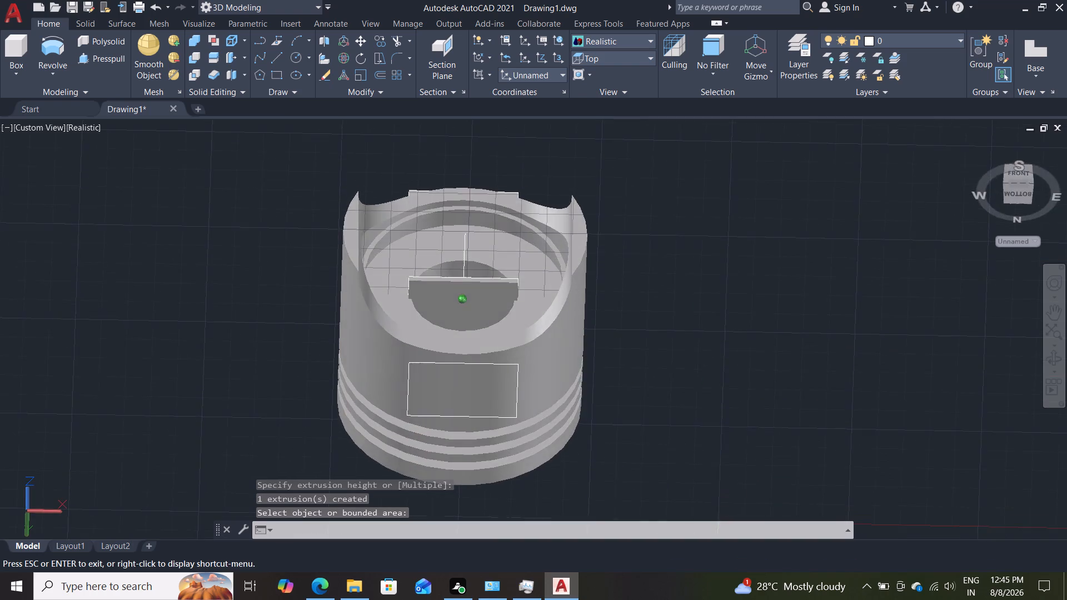
{"action": "scroll", "coordinate": [652, 344], "scroll_direction": "up", "scroll_amount": 1}
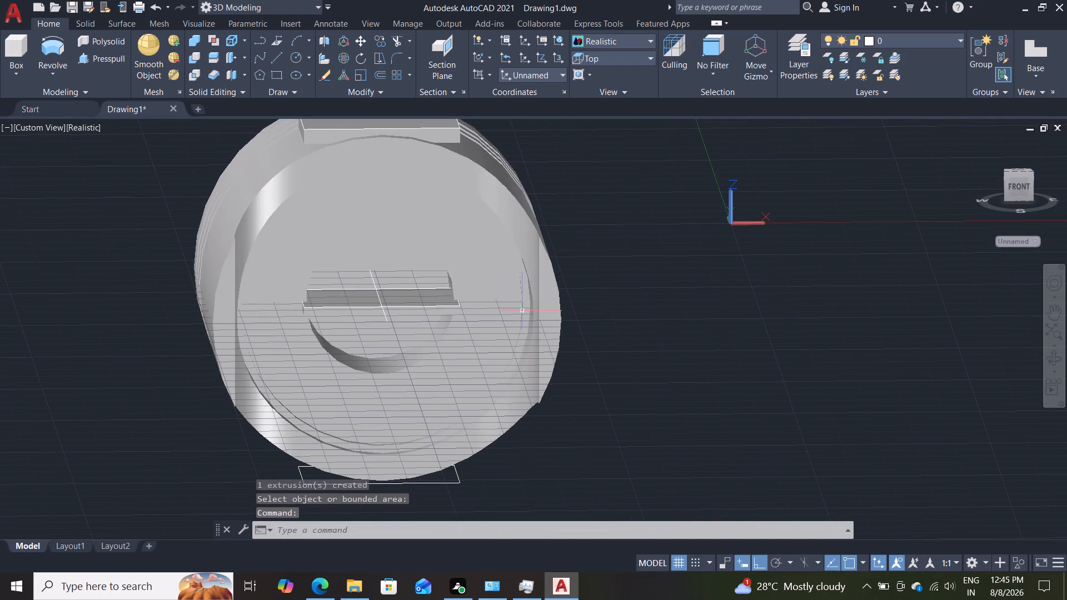
{"action": "scroll", "coordinate": [657, 262], "scroll_direction": "down", "scroll_amount": 1, "text": "shift"}
{"action": "middle_click_drag", "start_coordinate": [656, 262], "coordinate": [657, 271], "text": "shift"}
{"action": "middle_click_drag", "start_coordinate": [651, 395], "coordinate": [656, 311], "text": "shift"}
{"action": "left_click", "coordinate": [106, 56]}
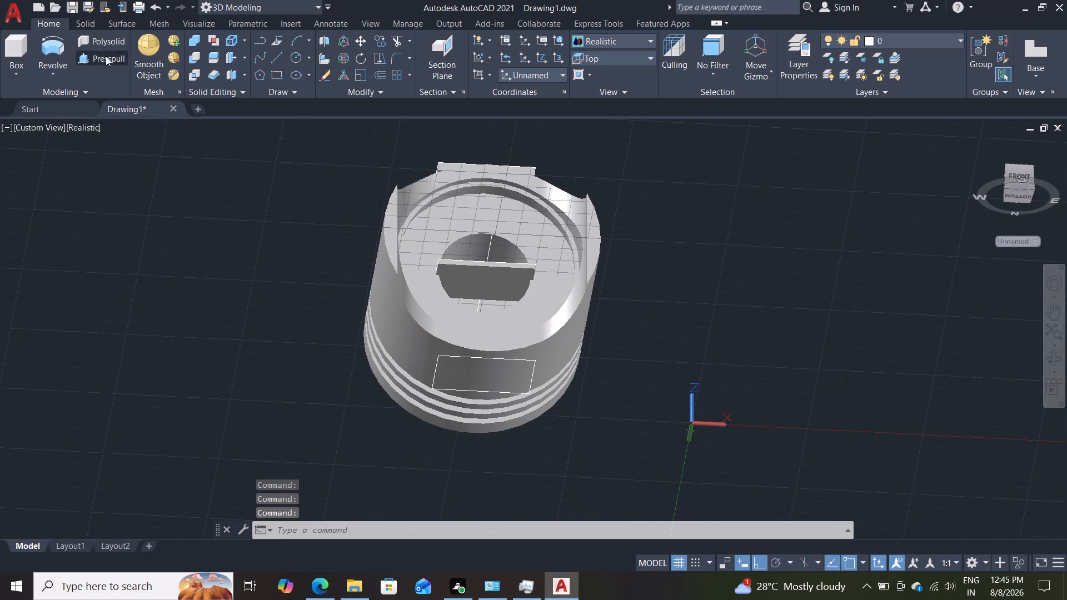
{"action": "left_click", "coordinate": [437, 359]}
{"action": "left_click", "coordinate": [438, 354]}
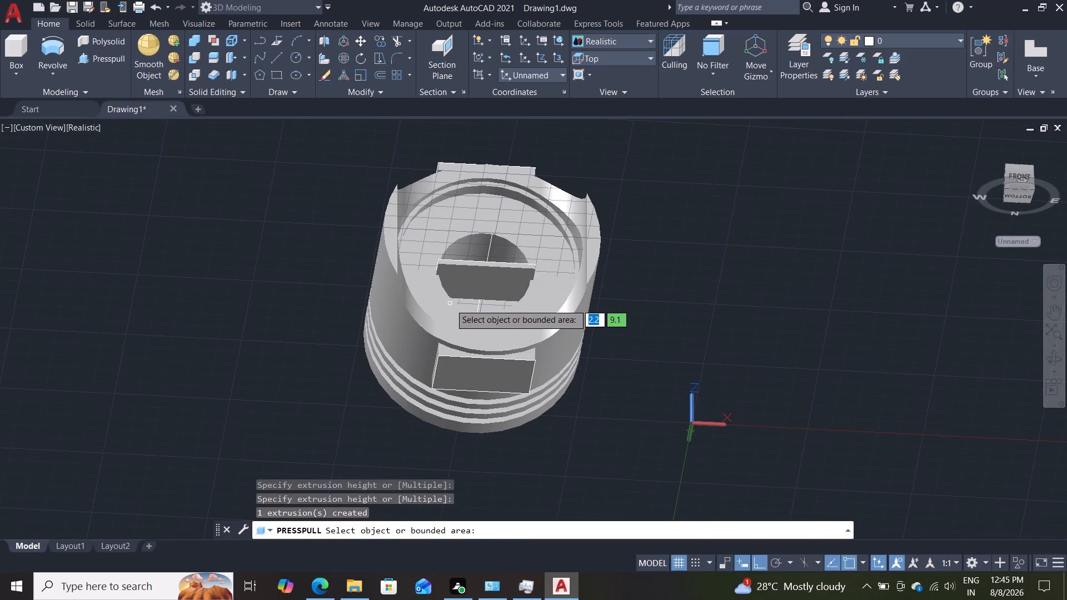
{"action": "key", "text": "1"}
{"action": "key", "text": "Return"}
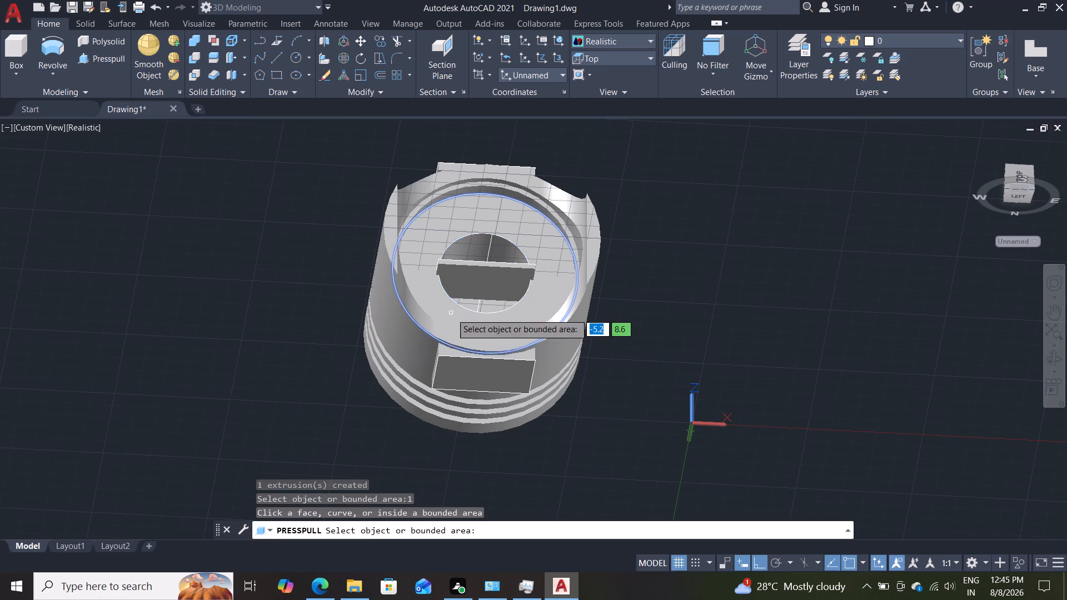
Presspull both halves of the central block's top face upward inside the piston, the right half by about 11.
{"action": "middle_click_drag", "start_coordinate": [670, 312], "coordinate": [670, 319], "text": "shift"}
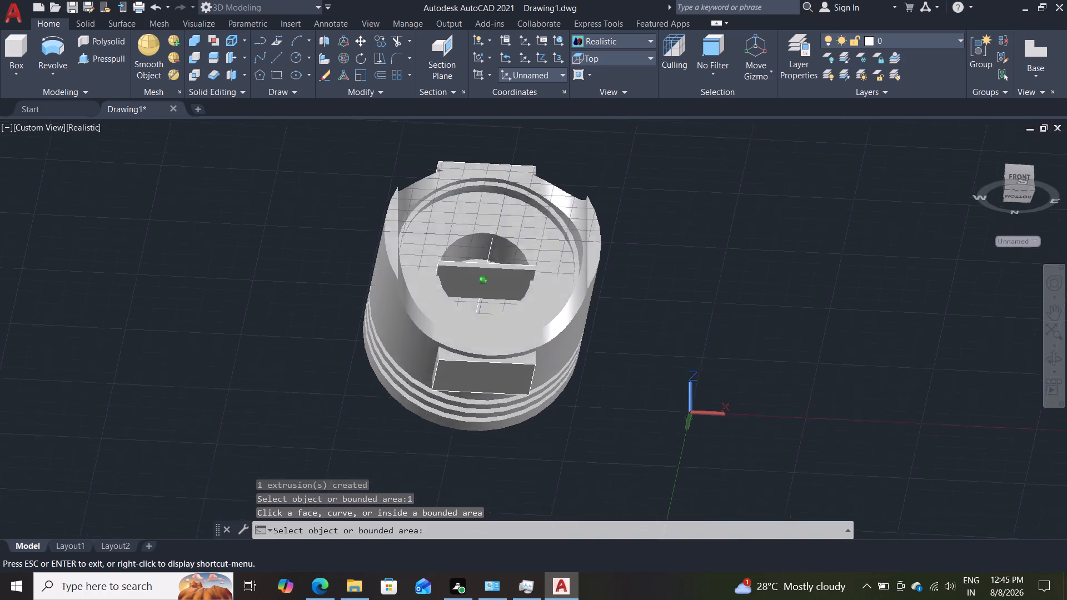
{"action": "middle_click_drag", "start_coordinate": [670, 319], "coordinate": [656, 388], "text": "shift"}
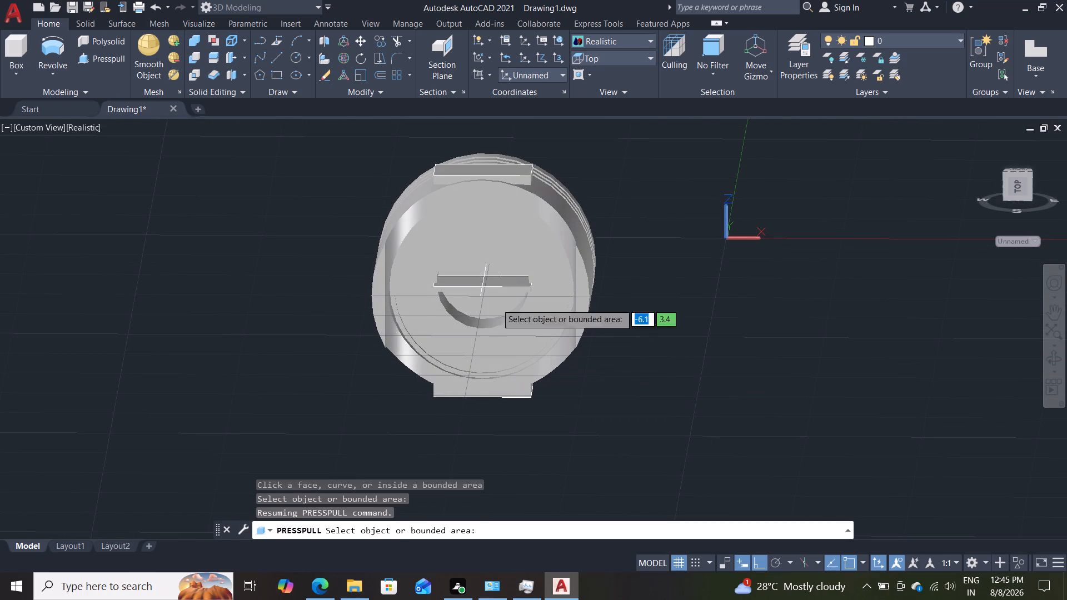
{"action": "left_click", "coordinate": [453, 279]}
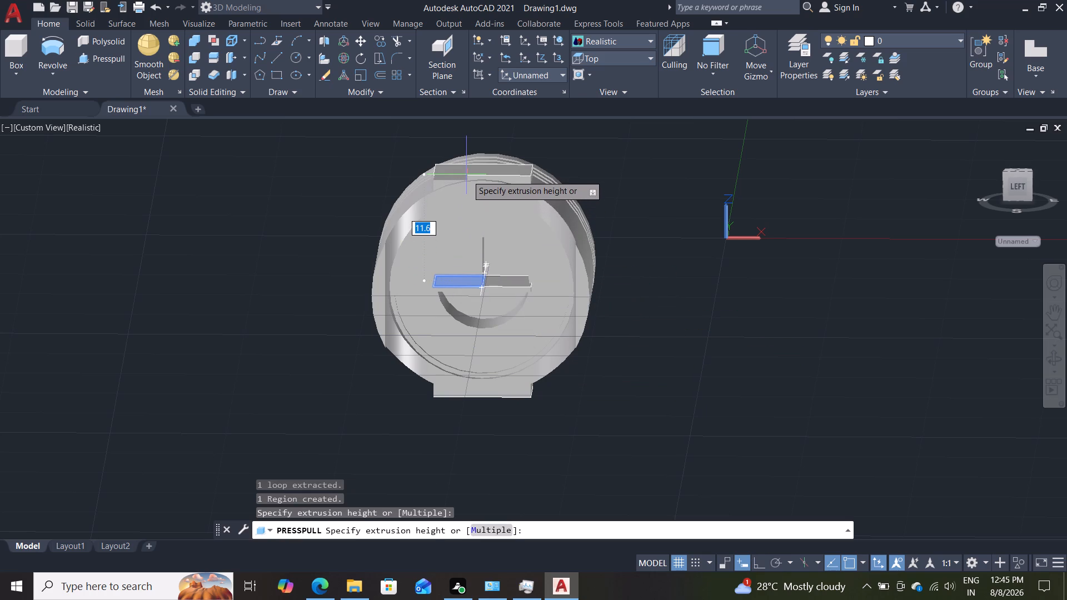
{"action": "left_click", "coordinate": [460, 193]}
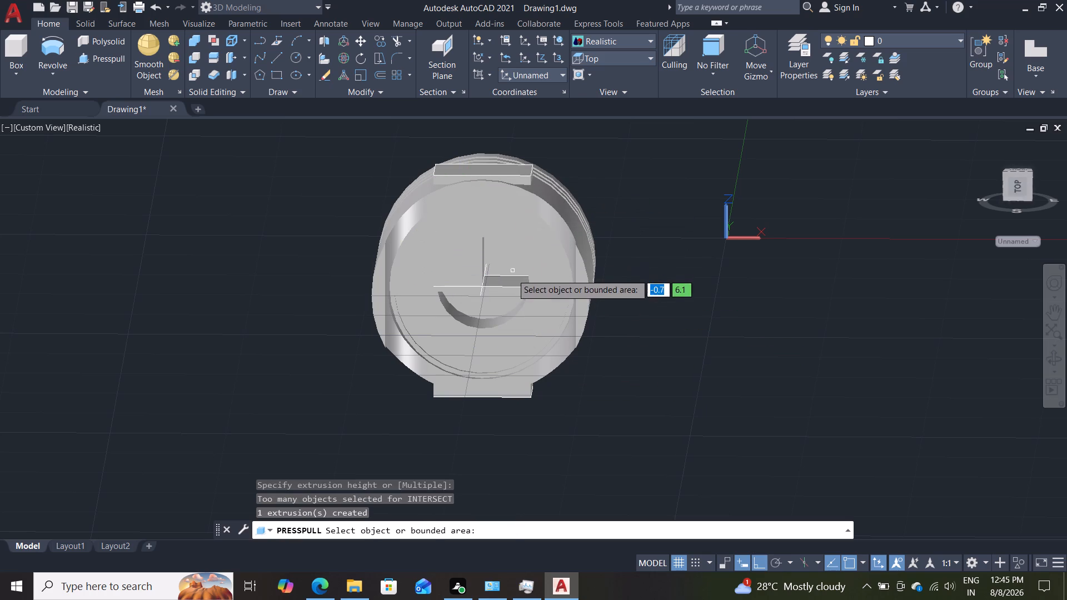
{"action": "left_click", "coordinate": [505, 288]}
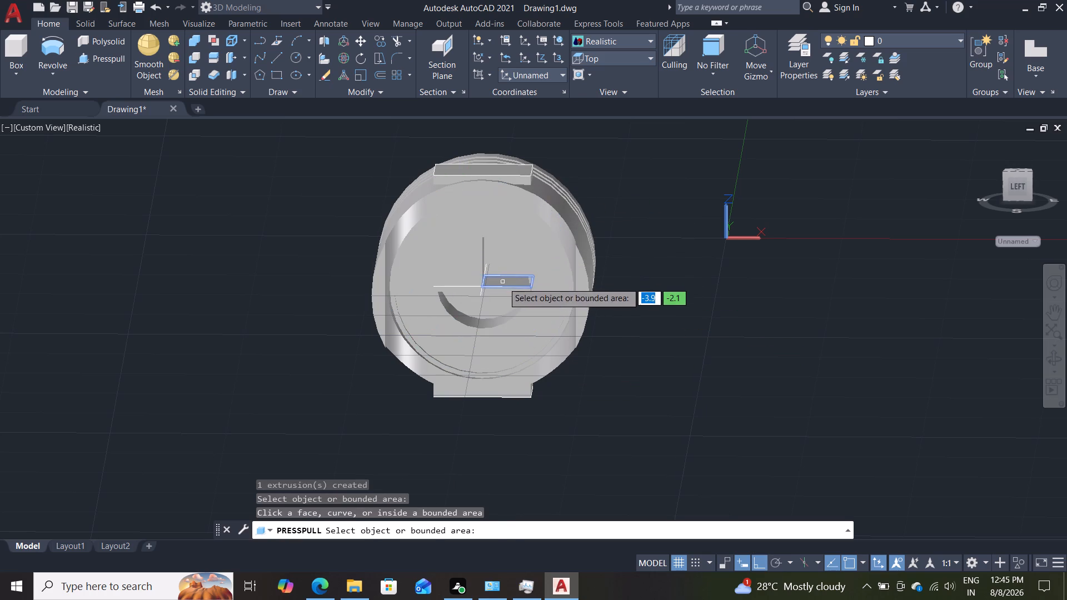
{"action": "left_click", "coordinate": [503, 282]}
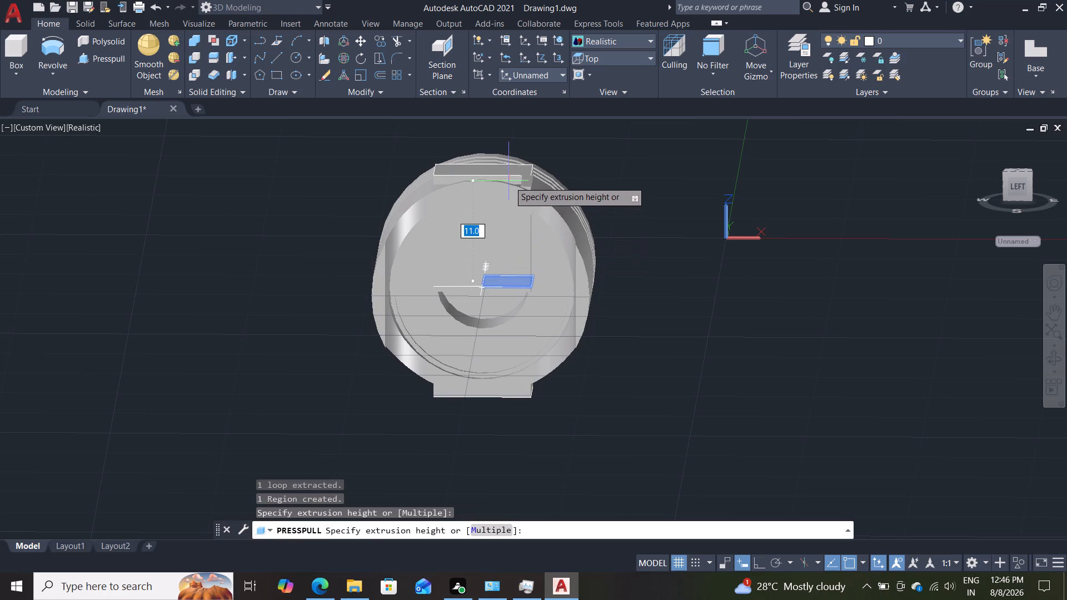
{"action": "left_click", "coordinate": [509, 181]}
{"action": "left_click", "coordinate": [469, 280]}
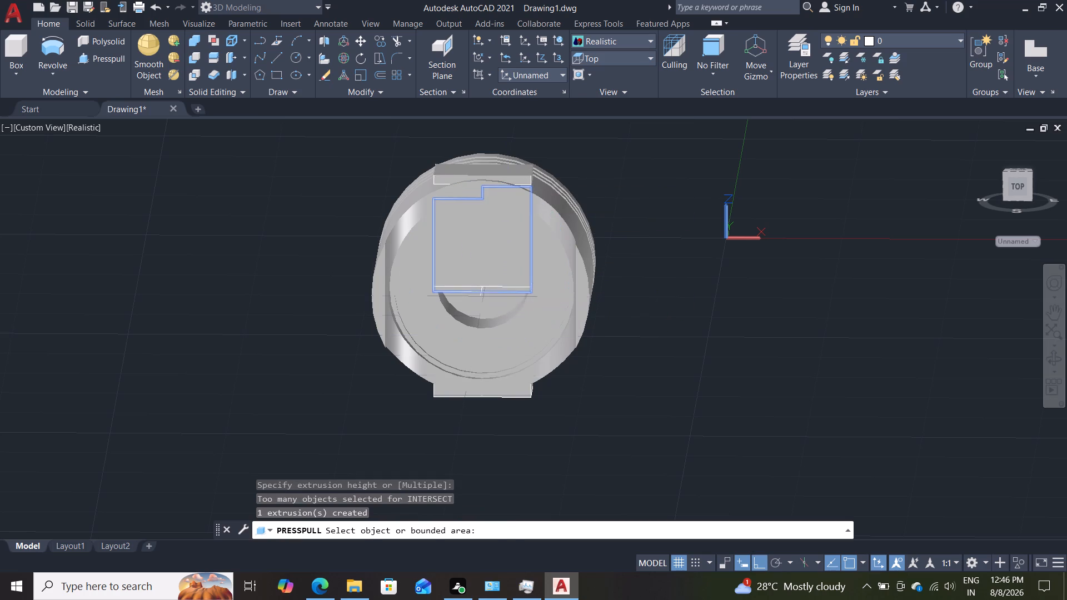
{"action": "key", "text": "Escape"}
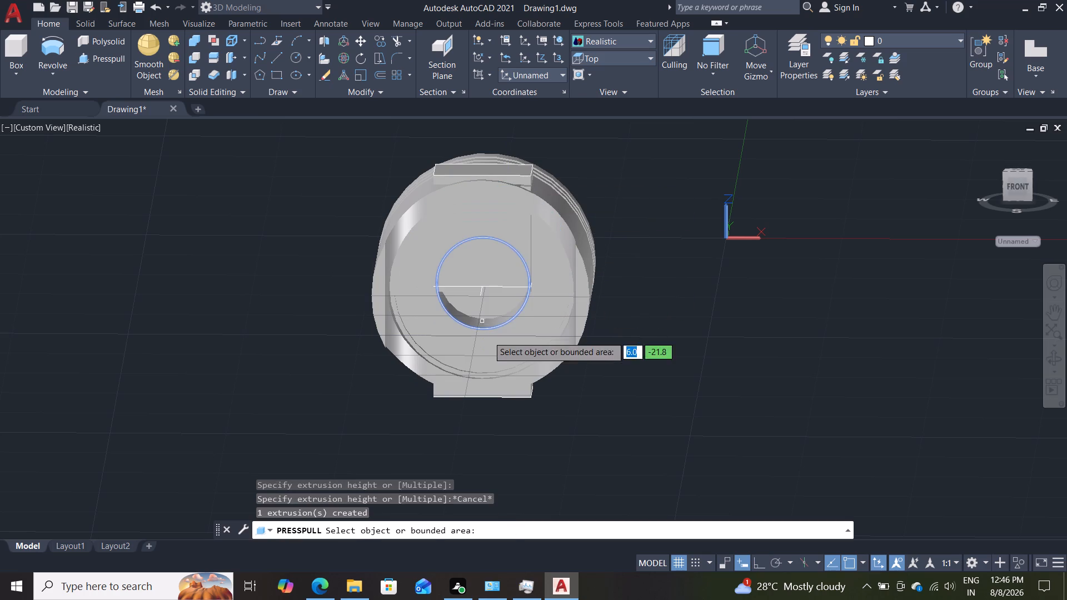
Presspull the underside of the central block down toward the lower rectangle, starting with its left half.
{"action": "middle_click_drag", "start_coordinate": [620, 386], "coordinate": [639, 303], "text": "shift"}
{"action": "scroll", "coordinate": [639, 303], "scroll_direction": "up", "scroll_amount": 1, "text": "shift"}
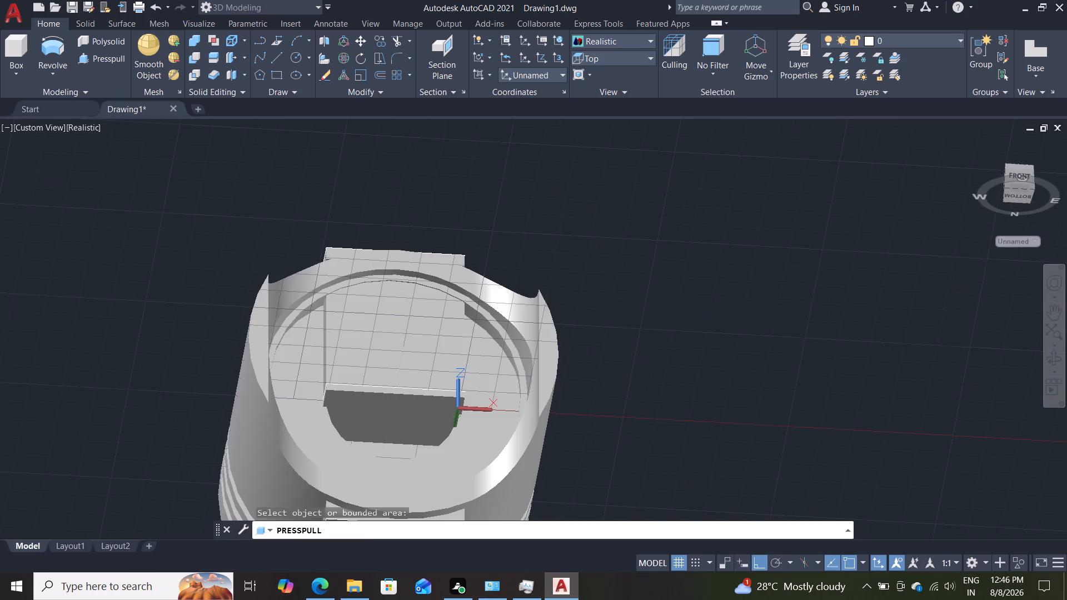
{"action": "left_click", "coordinate": [357, 391]}
{"action": "scroll", "coordinate": [378, 432], "scroll_direction": "down", "scroll_amount": 1}
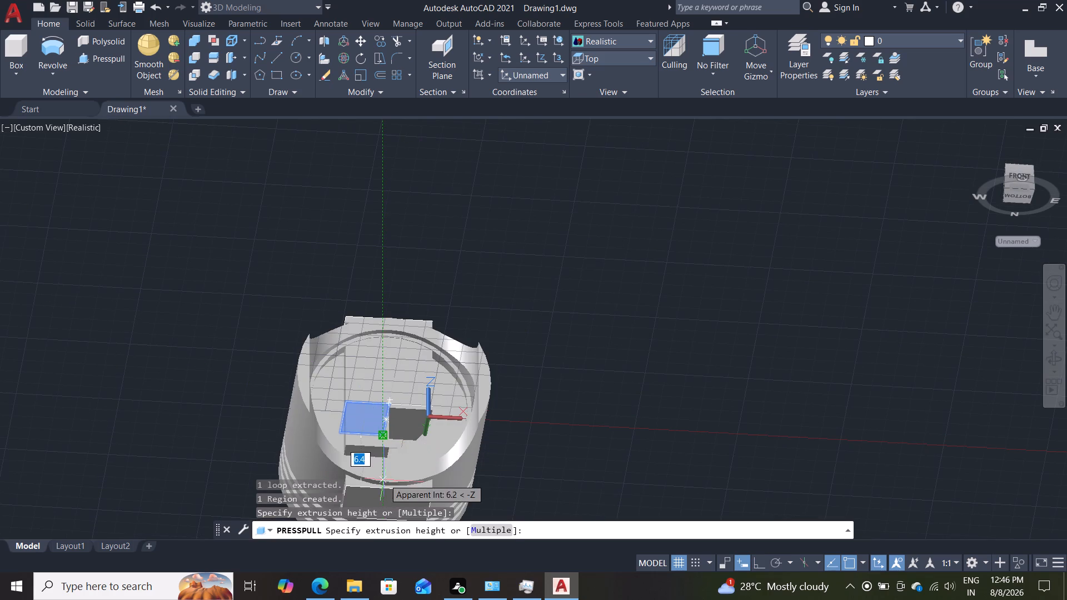
{"action": "left_click", "coordinate": [383, 492]}
{"action": "left_click", "coordinate": [407, 414]}
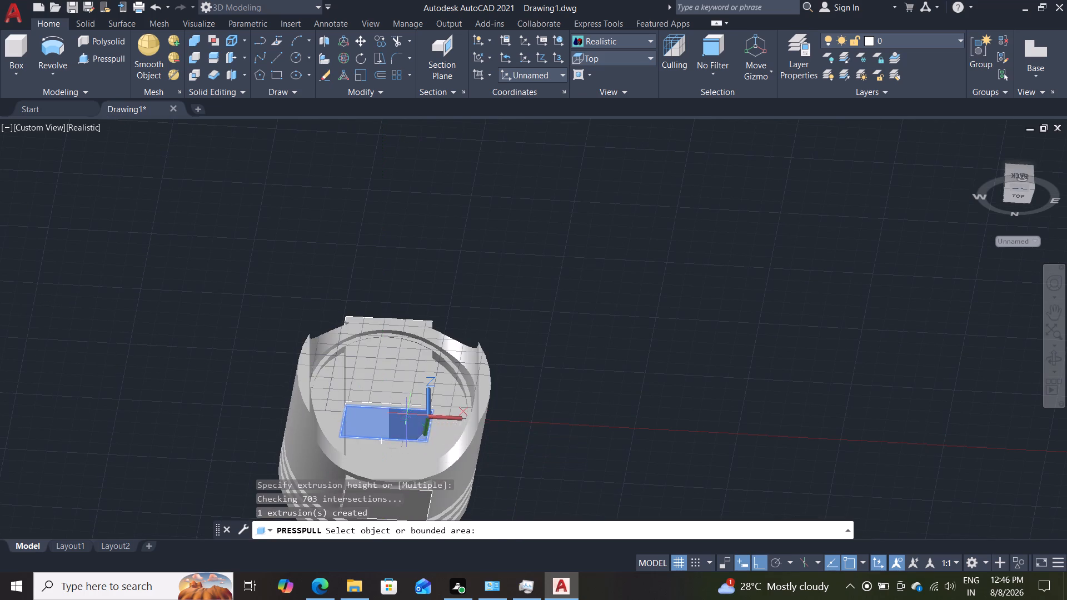
{"action": "left_click", "coordinate": [406, 491]}
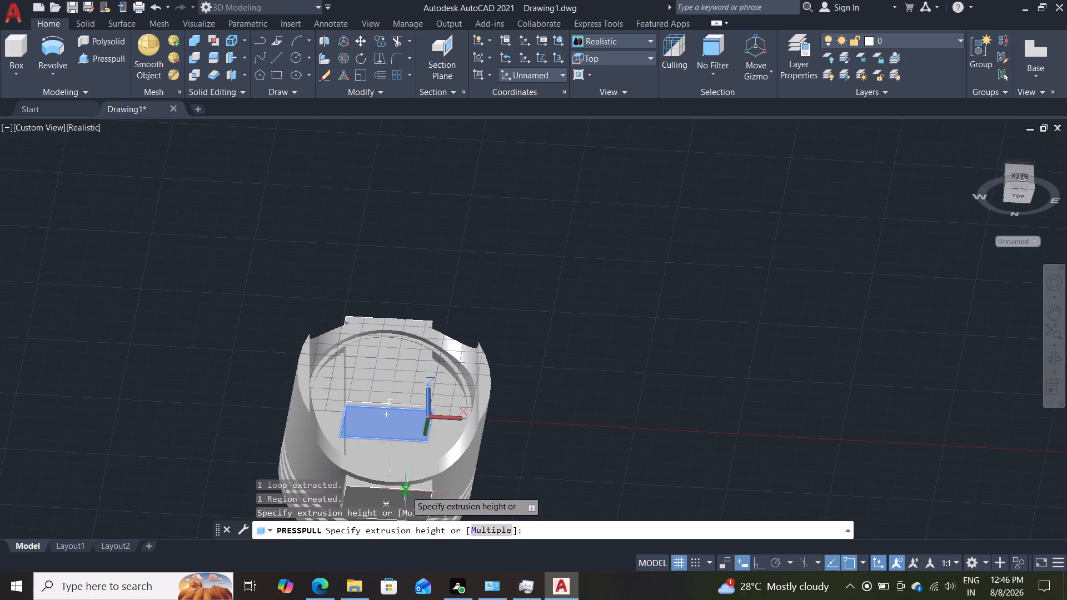
{"action": "key", "text": "Escape"}
Subtract the upper and lower rectangular blocks from the piston body.
{"action": "middle_click_drag", "start_coordinate": [551, 334], "coordinate": [547, 472], "text": "shift"}
{"action": "middle_click_drag", "start_coordinate": [545, 417], "coordinate": [551, 292]}
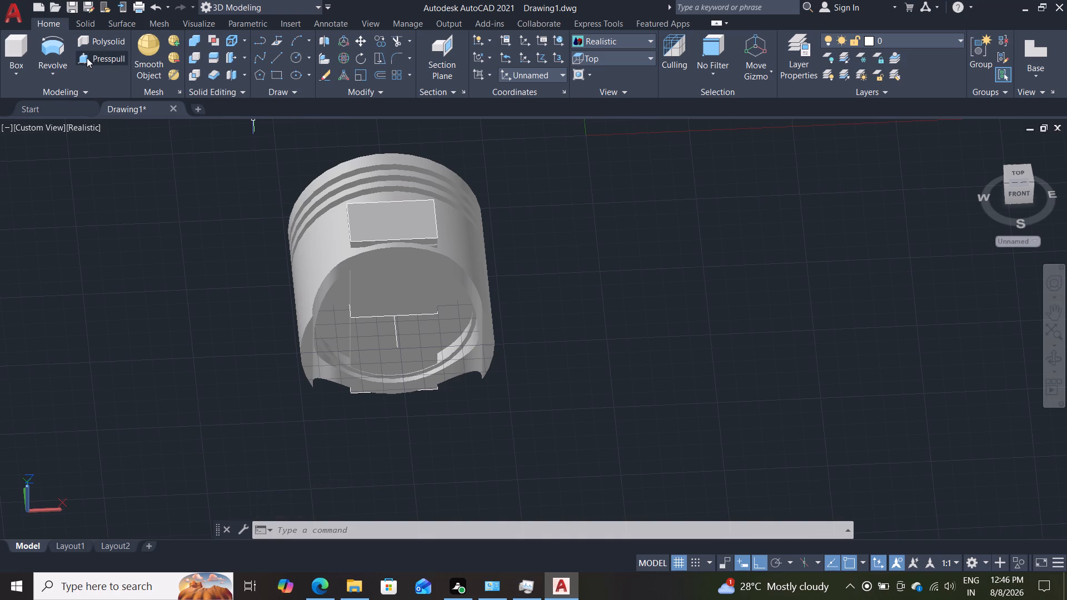
{"action": "left_click", "coordinate": [196, 58]}
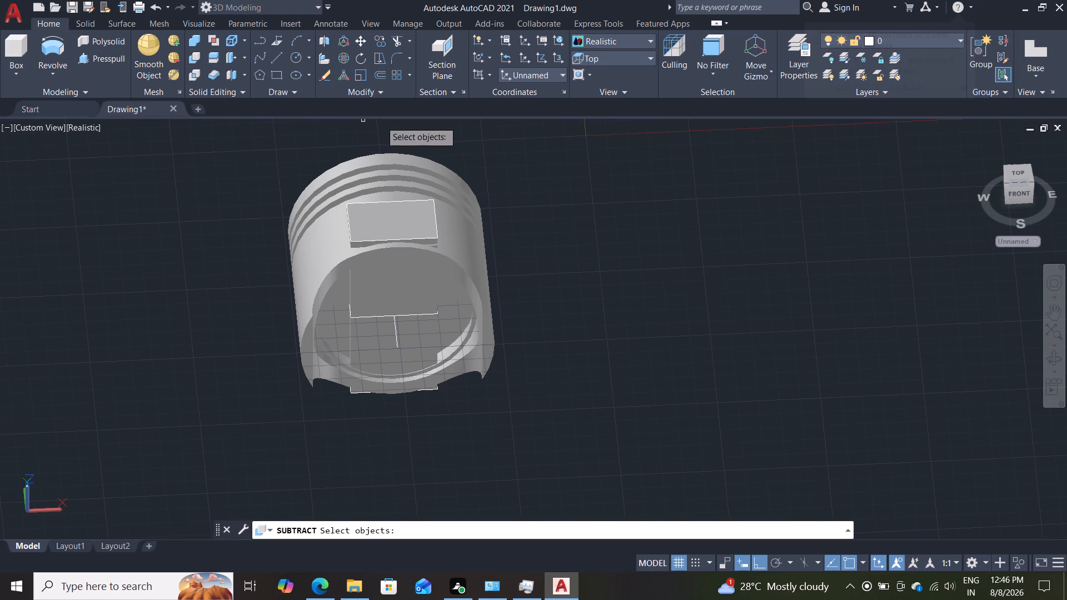
{"action": "left_click", "coordinate": [408, 179]}
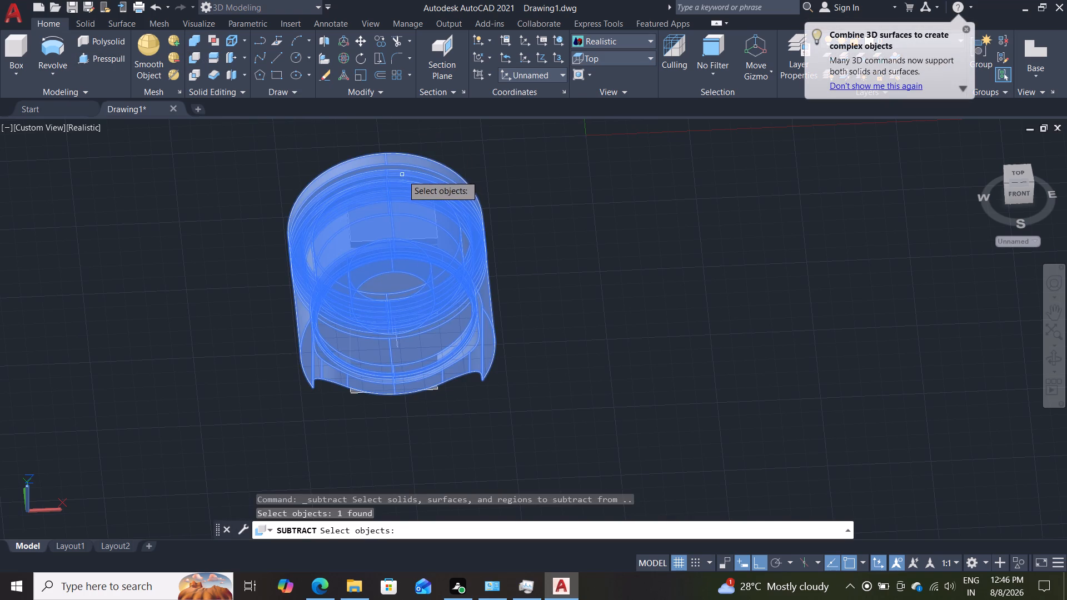
{"action": "key", "text": "Return"}
{"action": "left_click", "coordinate": [370, 227]}
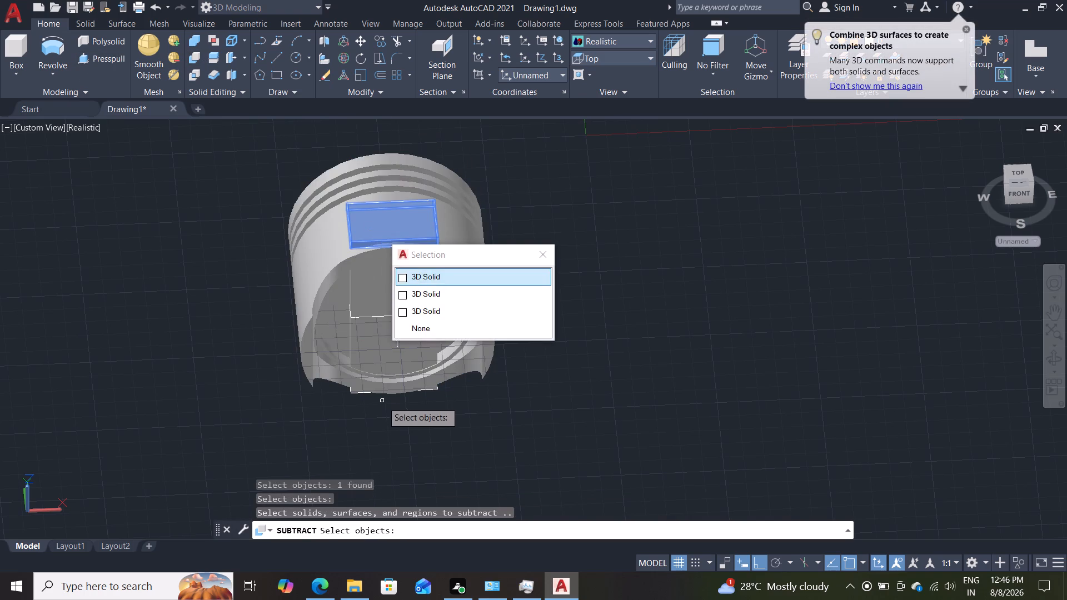
{"action": "left_click", "coordinate": [432, 282]}
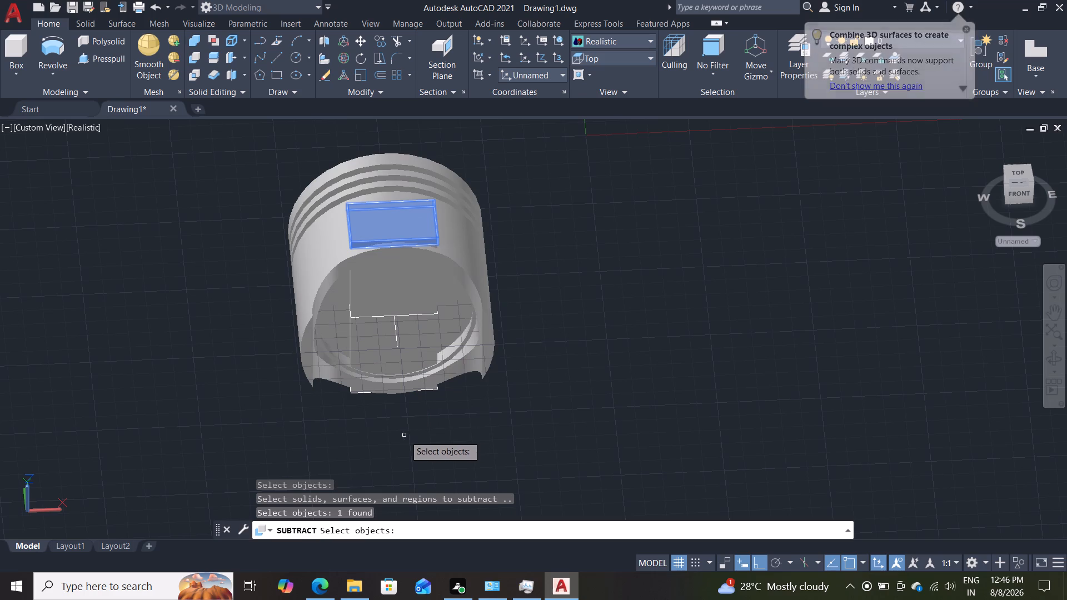
{"action": "middle_click_drag", "start_coordinate": [402, 437], "coordinate": [430, 297], "text": "shift"}
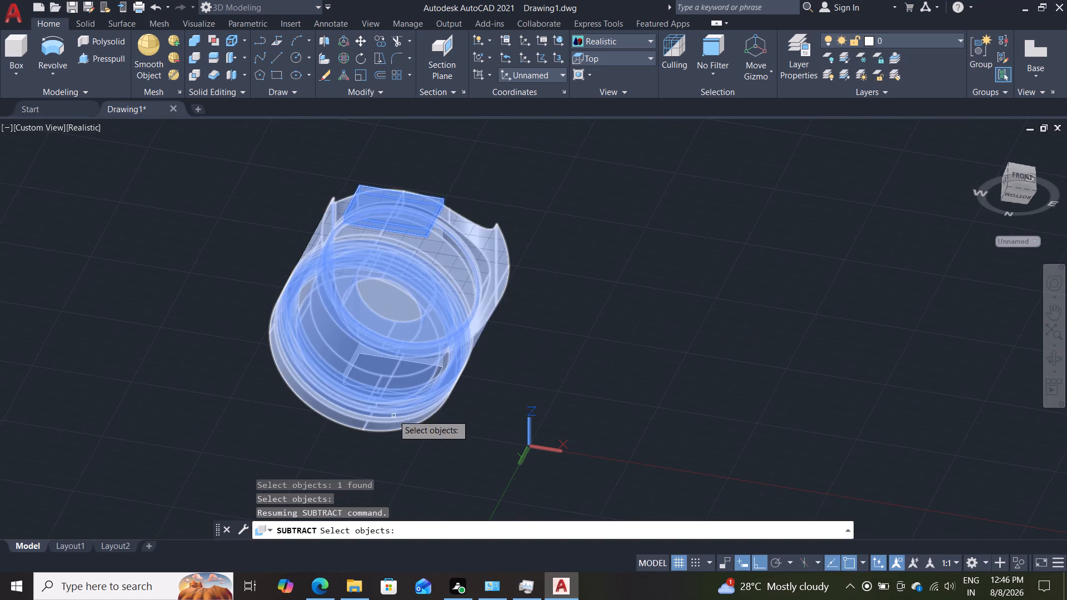
{"action": "left_click", "coordinate": [391, 376]}
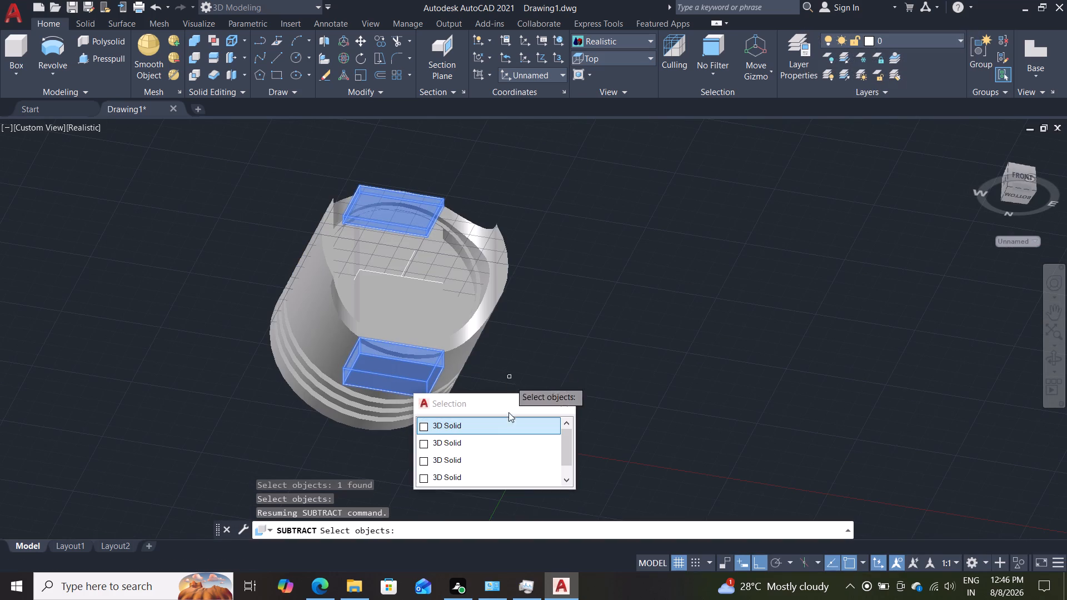
{"action": "left_click", "coordinate": [498, 431]}
{"action": "key", "text": "Return"}
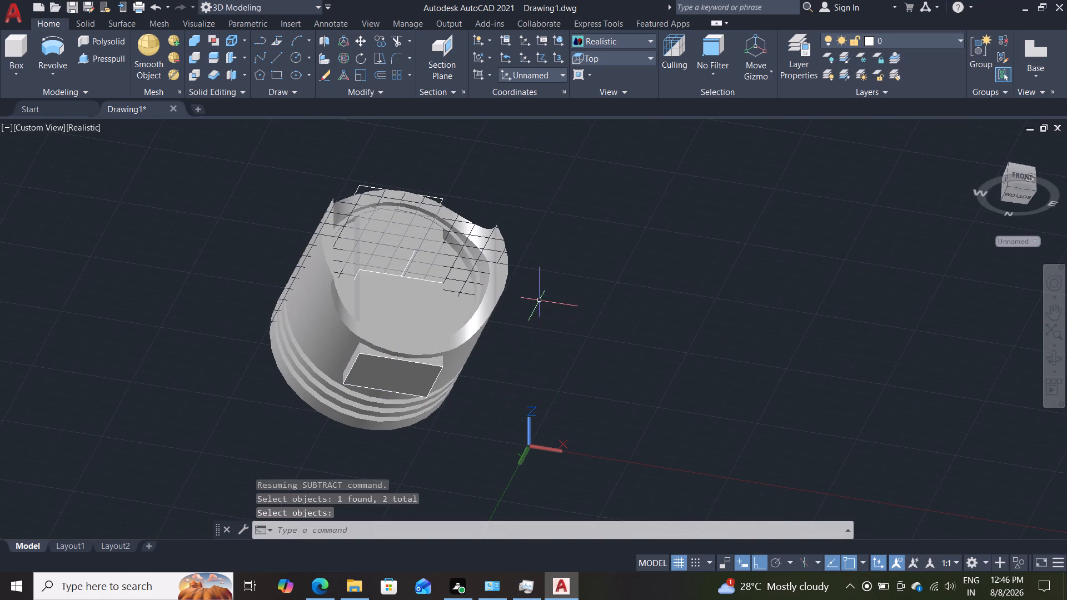
Examine the upper recess and the lower block area on the piston from several sides.
{"action": "middle_click_drag", "start_coordinate": [539, 304], "coordinate": [581, 405], "text": "shift"}
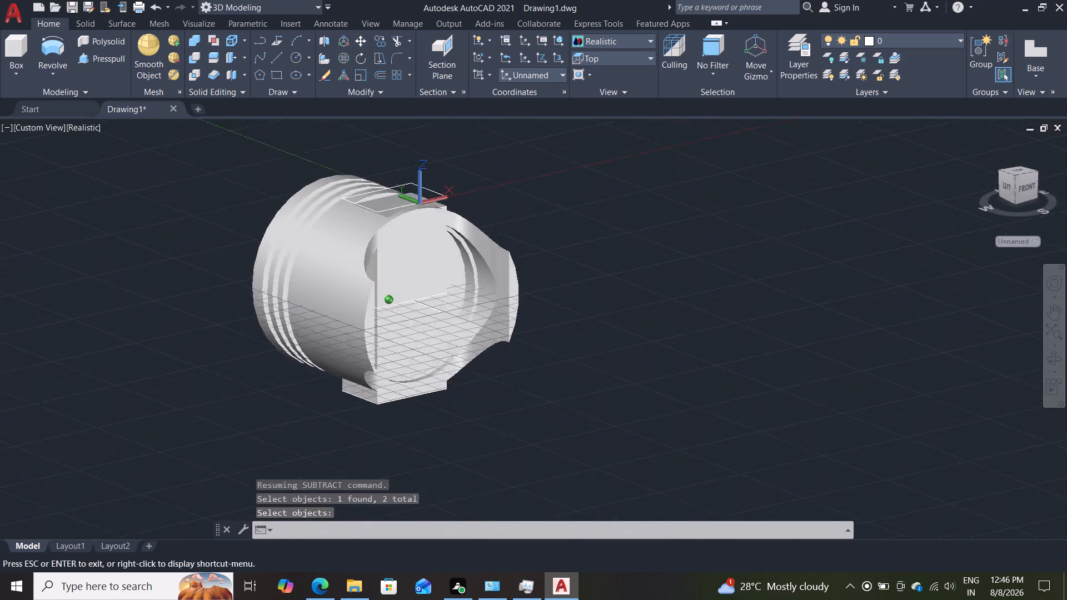
{"action": "middle_click_drag", "start_coordinate": [581, 405], "coordinate": [494, 404], "text": "shift"}
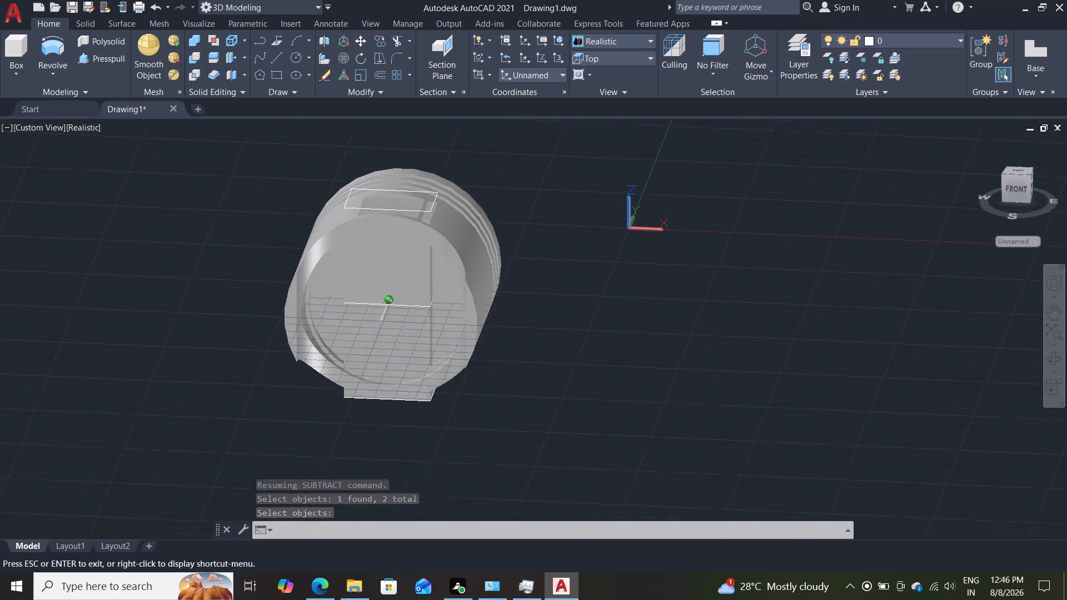
{"action": "middle_click_drag", "start_coordinate": [494, 404], "coordinate": [629, 282], "text": "shift"}
{"action": "middle_click_drag", "start_coordinate": [679, 372], "coordinate": [682, 377], "text": "shift"}
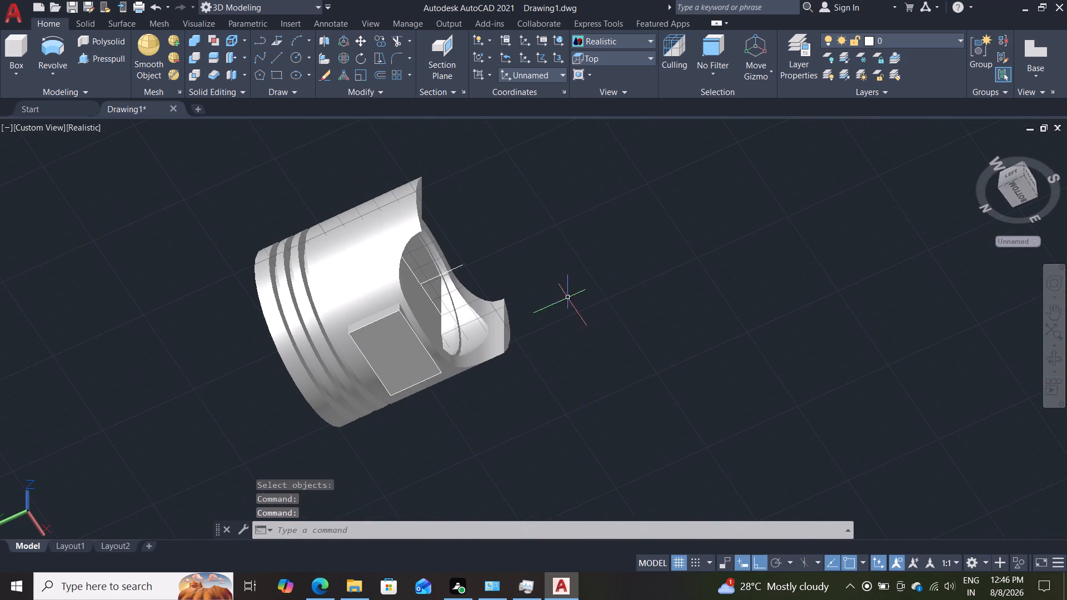
{"action": "middle_click_drag", "start_coordinate": [579, 256], "coordinate": [466, 358], "text": "shift"}
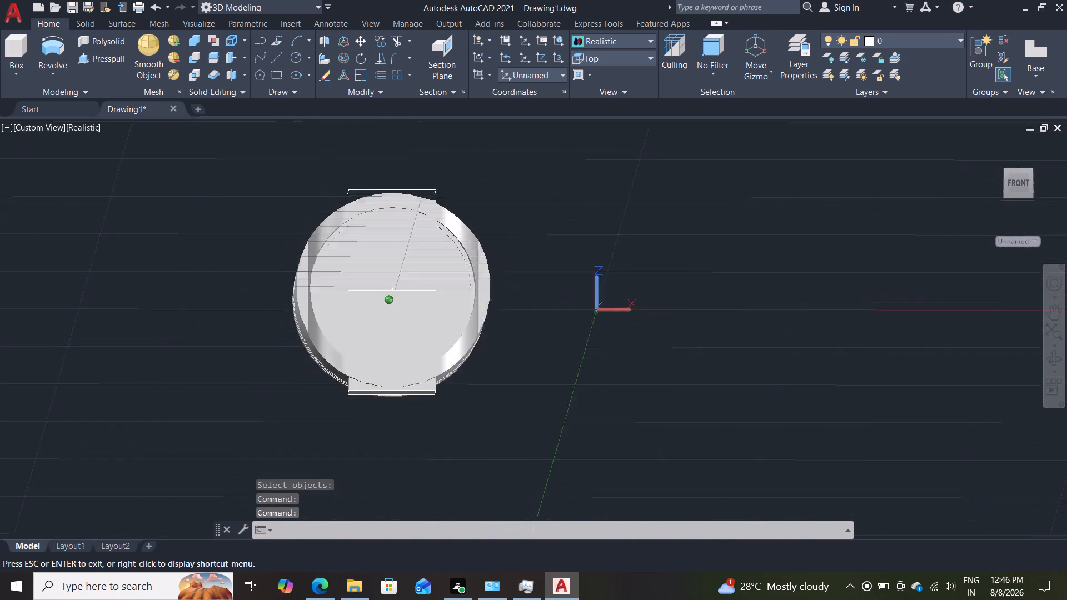
{"action": "middle_click_drag", "start_coordinate": [466, 358], "coordinate": [412, 237], "text": "shift"}
{"action": "middle_click_drag", "start_coordinate": [412, 279], "coordinate": [531, 473], "text": "shift"}
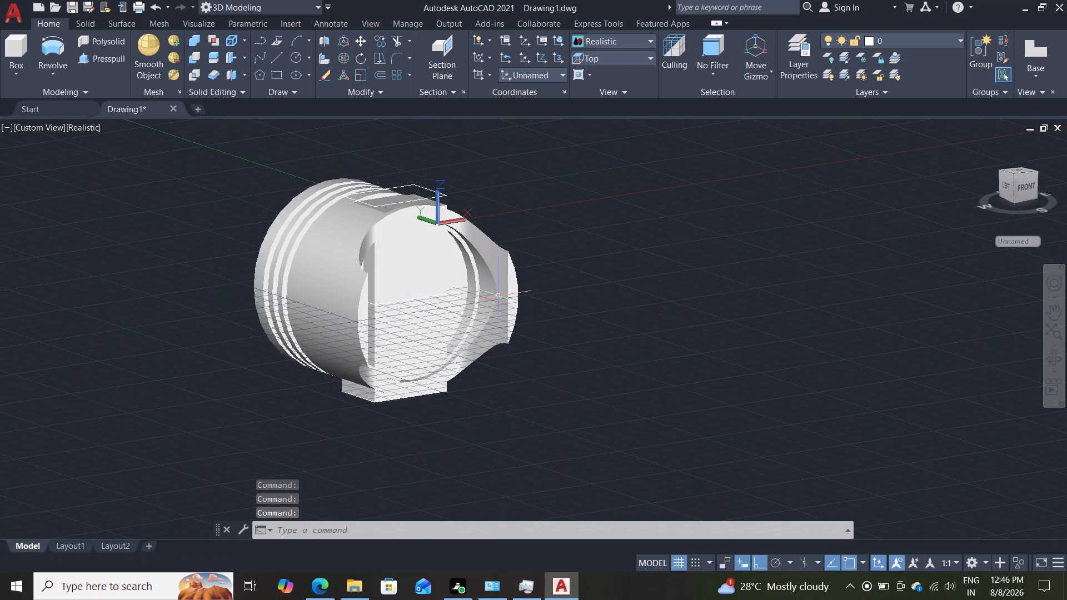
{"action": "middle_click_drag", "start_coordinate": [549, 191], "coordinate": [551, 290], "text": "shift"}
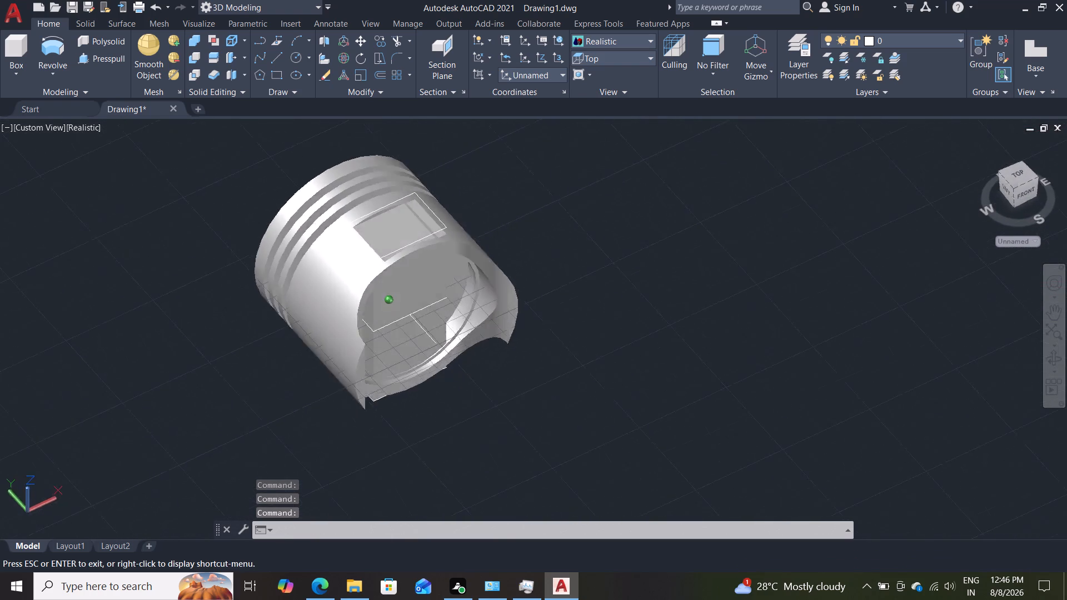
Inspect the central block and both rectangular areas on the piston from above, underneath and the open skirt end.
{"action": "middle_click_drag", "start_coordinate": [551, 290], "coordinate": [604, 151], "text": "shift"}
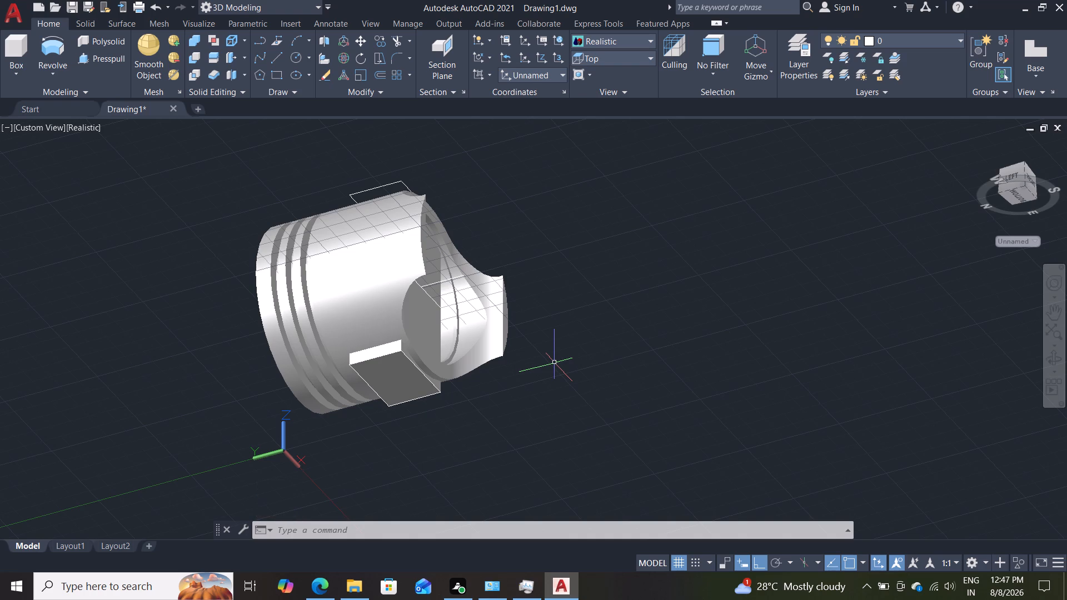
{"action": "scroll", "coordinate": [575, 232], "scroll_direction": "down", "scroll_amount": 1, "text": "shift"}
{"action": "middle_click_drag", "start_coordinate": [586, 224], "coordinate": [554, 419], "text": "shift"}
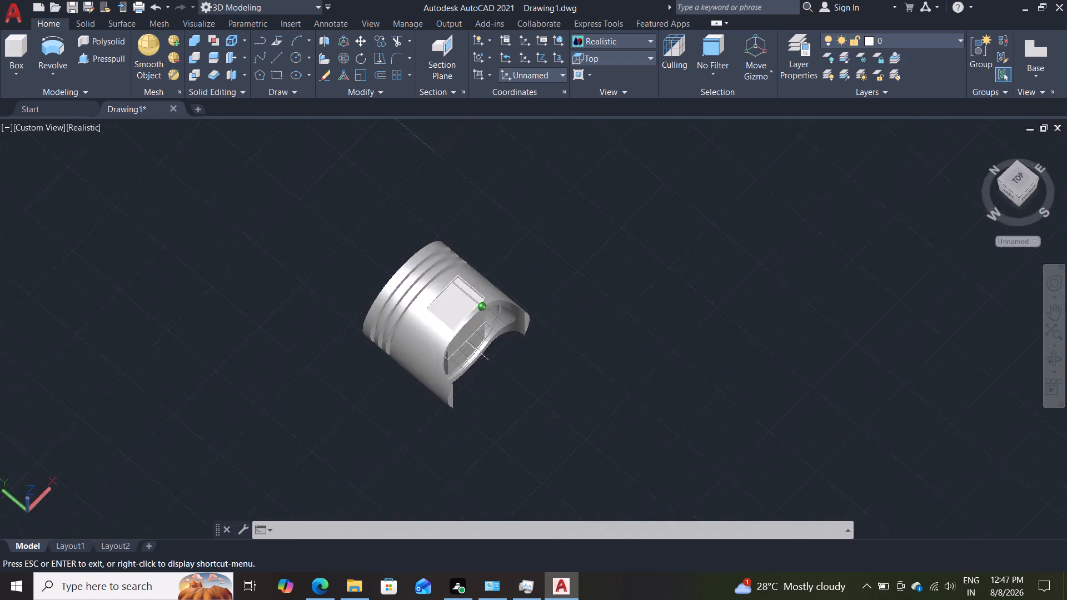
{"action": "middle_click_drag", "start_coordinate": [554, 419], "coordinate": [488, 385], "text": "shift"}
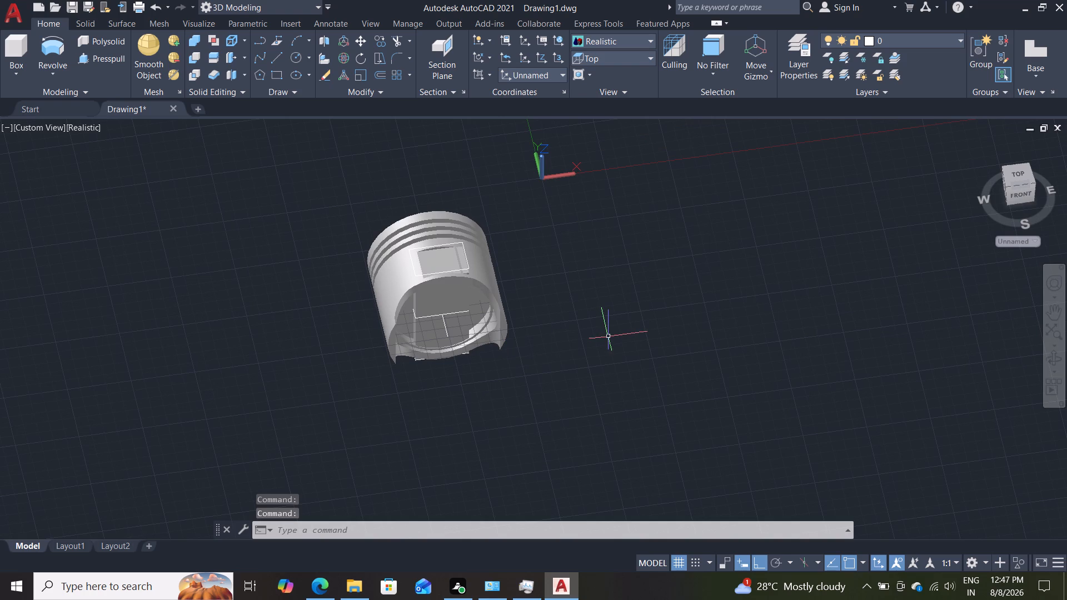
{"action": "middle_click_drag", "start_coordinate": [559, 262], "coordinate": [539, 364], "text": "shift"}
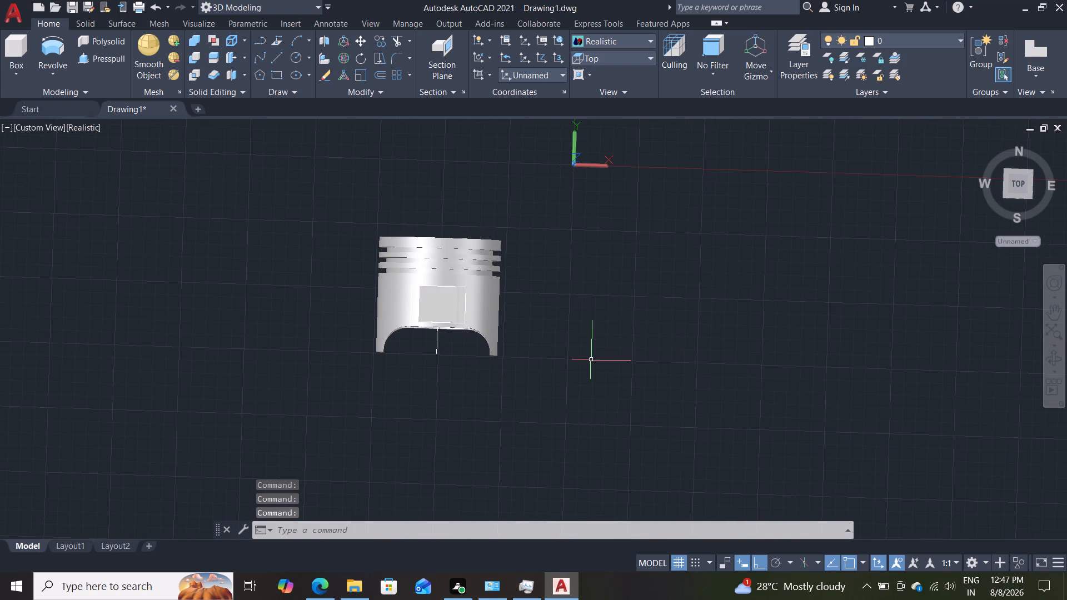
{"action": "scroll", "coordinate": [566, 344], "scroll_direction": "up", "scroll_amount": 1, "text": "shift"}
{"action": "middle_click_drag", "start_coordinate": [566, 344], "coordinate": [625, 137], "text": "shift"}
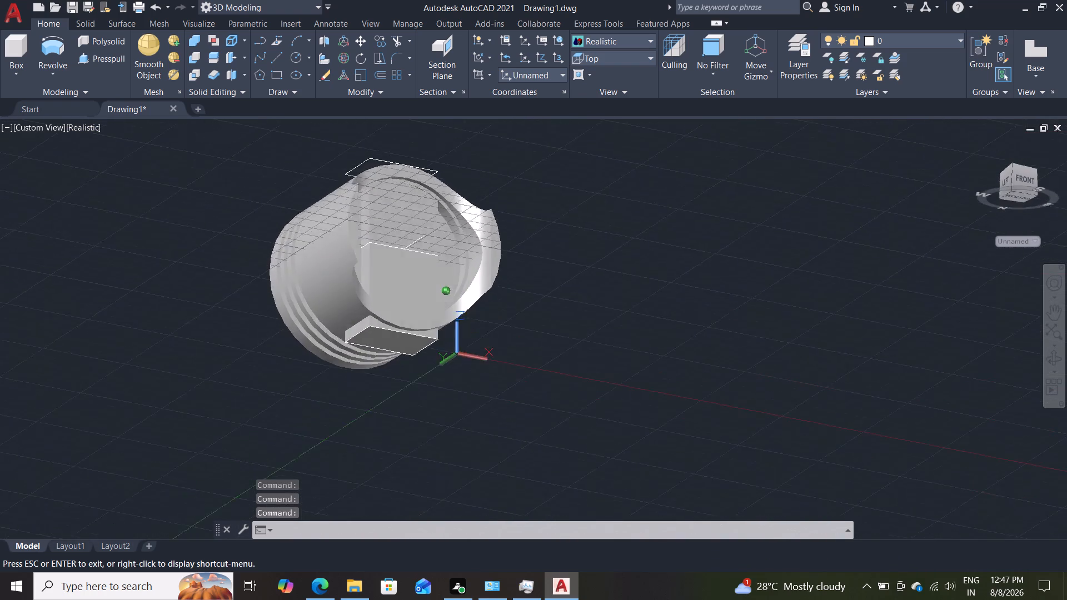
{"action": "middle_click_drag", "start_coordinate": [625, 137], "coordinate": [630, 122], "text": "shift"}
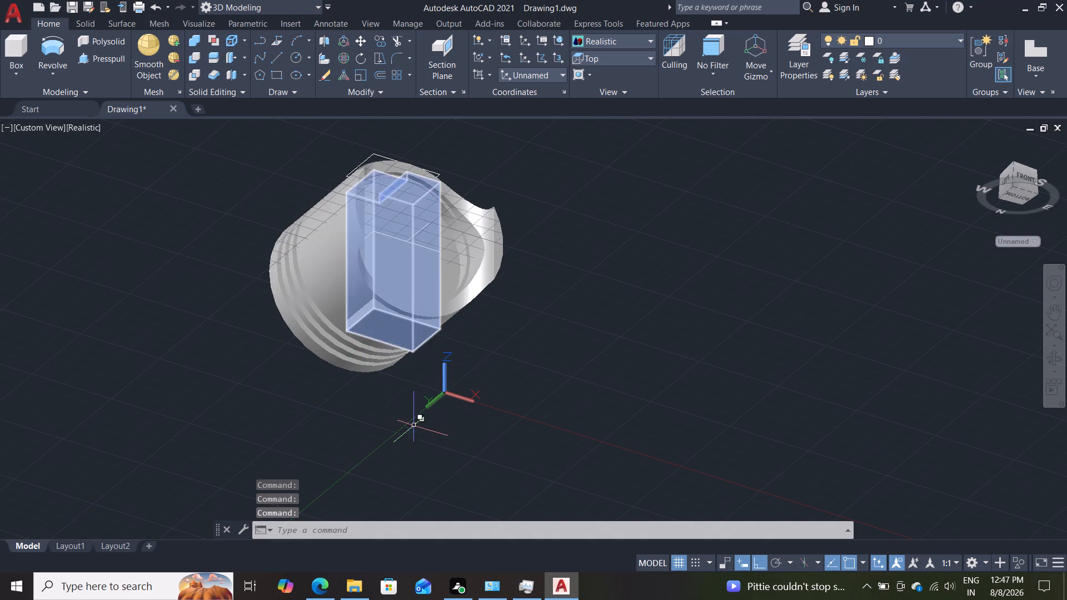
{"action": "middle_click_drag", "start_coordinate": [402, 419], "coordinate": [544, 331], "text": "shift"}
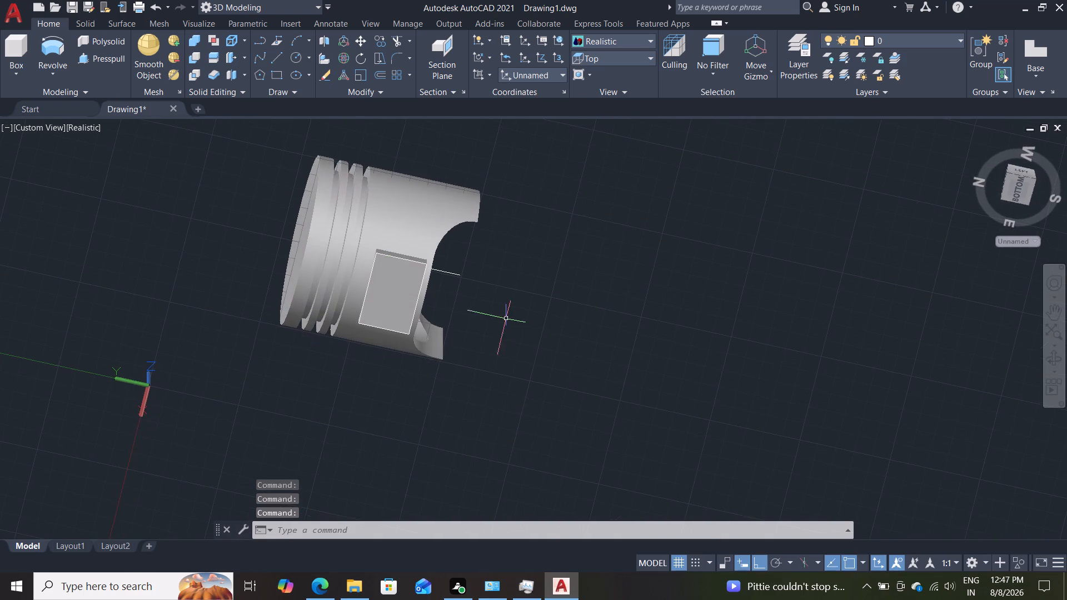
{"action": "middle_click_drag", "start_coordinate": [495, 357], "coordinate": [617, 191], "text": "shift"}
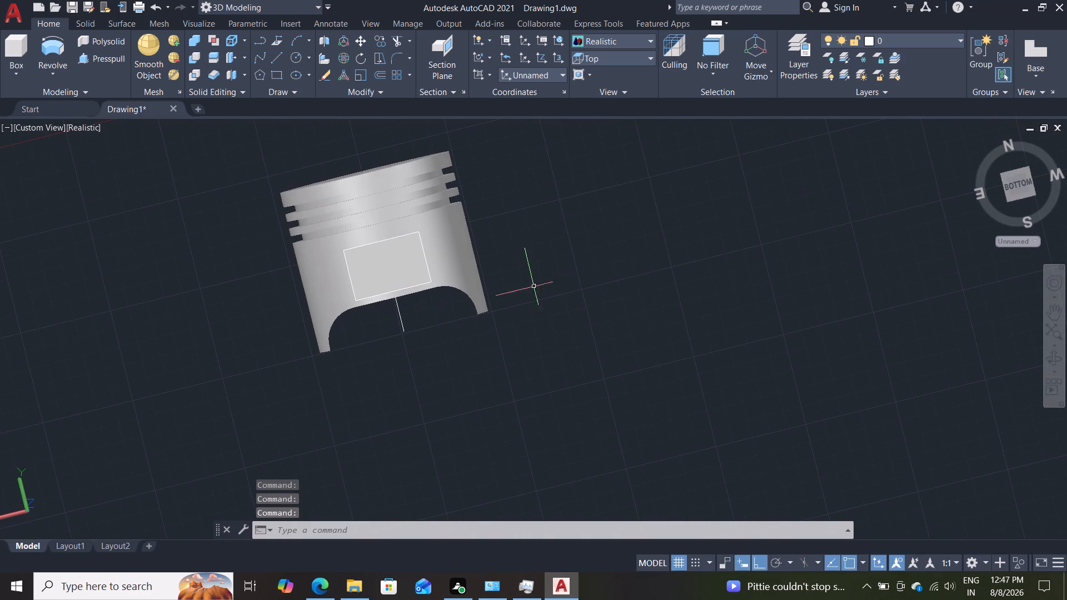
{"action": "middle_click_drag", "start_coordinate": [445, 393], "coordinate": [488, 270], "text": "shift"}
{"action": "middle_click_drag", "start_coordinate": [543, 352], "coordinate": [562, 248]}
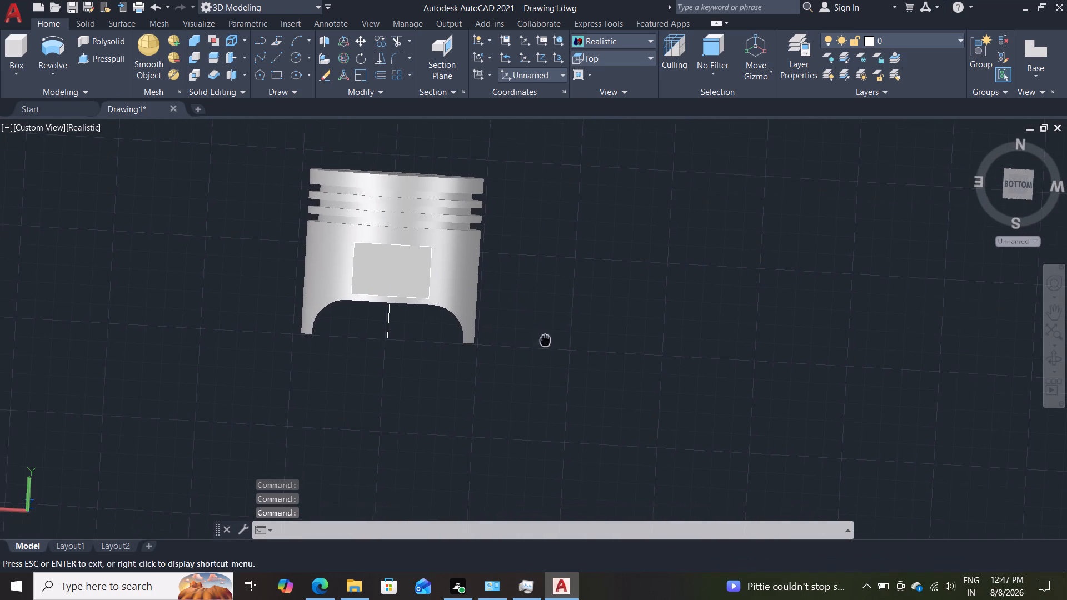
{"action": "middle_click_drag", "start_coordinate": [562, 248], "coordinate": [565, 241]}
{"action": "middle_click", "coordinate": [437, 361]}
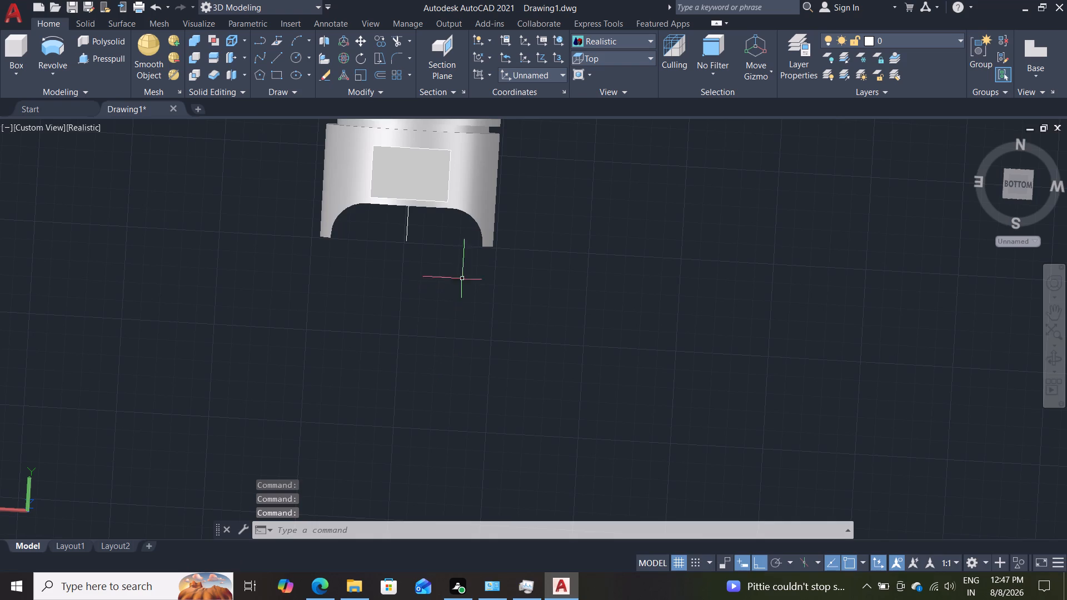
{"action": "middle_click_drag", "start_coordinate": [467, 268], "coordinate": [560, 244], "text": "shift"}
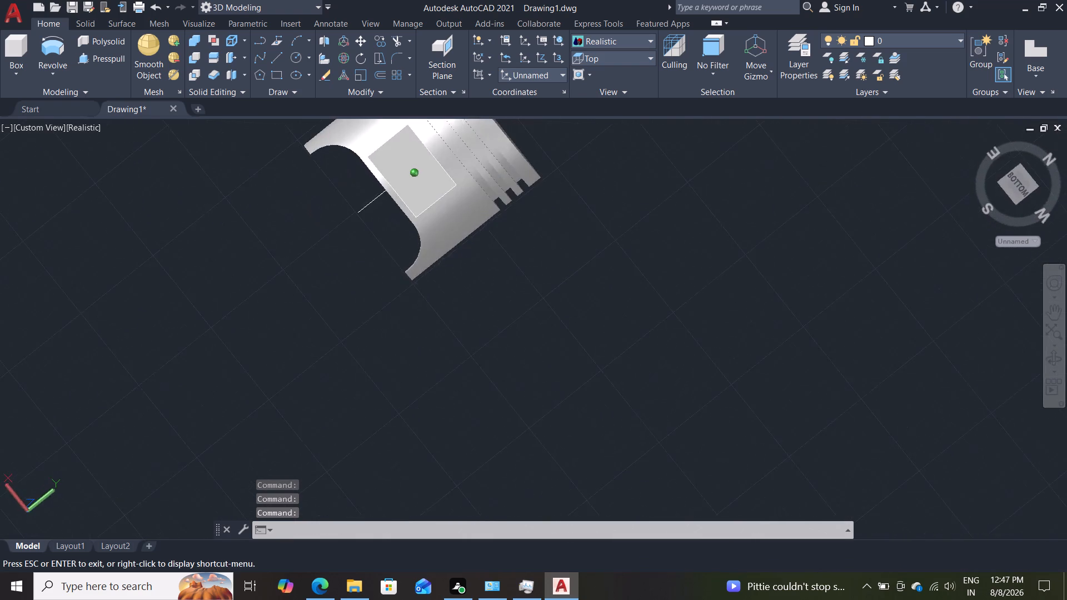
{"action": "middle_click_drag", "start_coordinate": [560, 244], "coordinate": [592, 244], "text": "shift"}
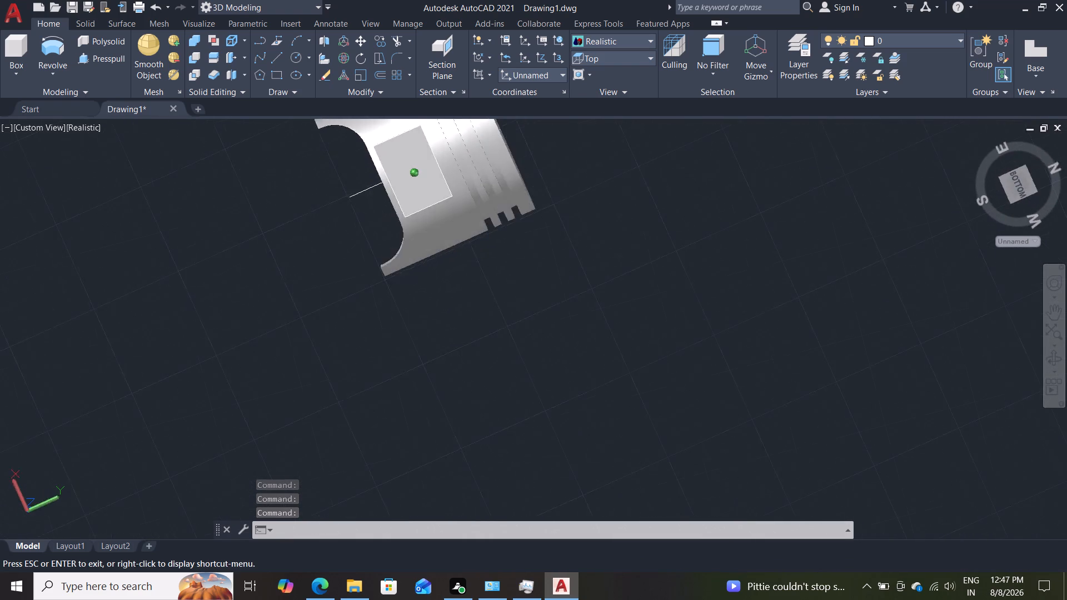
{"action": "middle_click_drag", "start_coordinate": [592, 244], "coordinate": [613, 237], "text": "shift"}
{"action": "middle_click_drag", "start_coordinate": [580, 208], "coordinate": [738, 389], "text": "shift"}
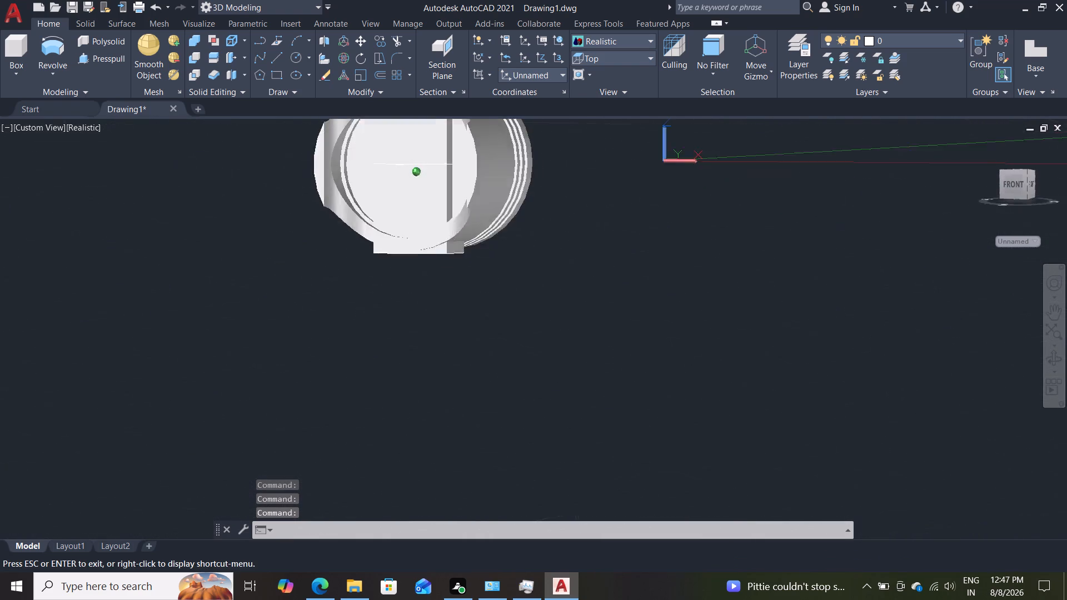
{"action": "middle_click_drag", "start_coordinate": [738, 389], "coordinate": [766, 388], "text": "shift"}
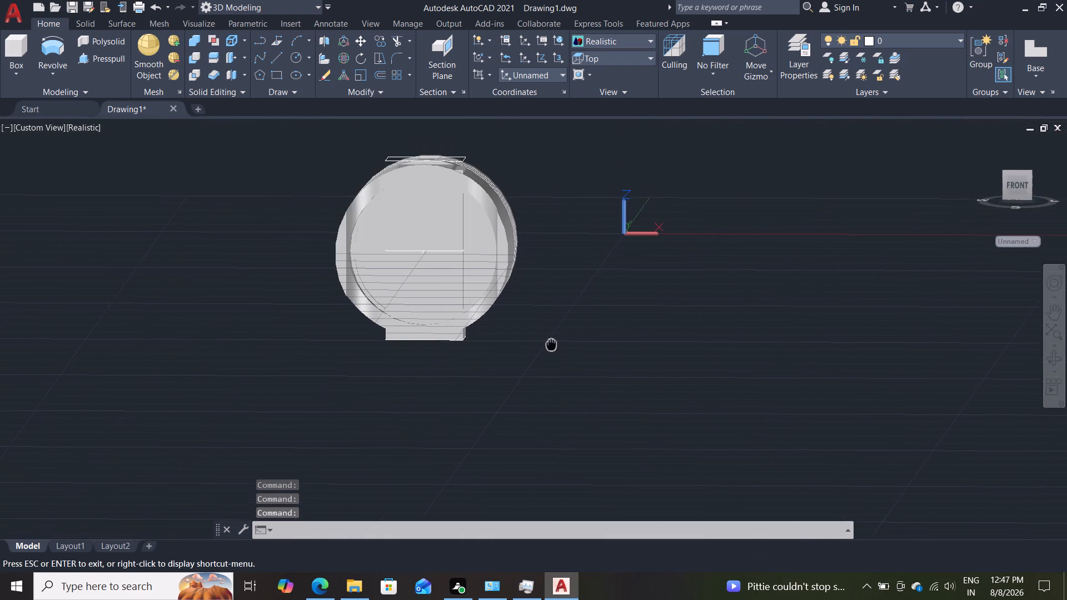
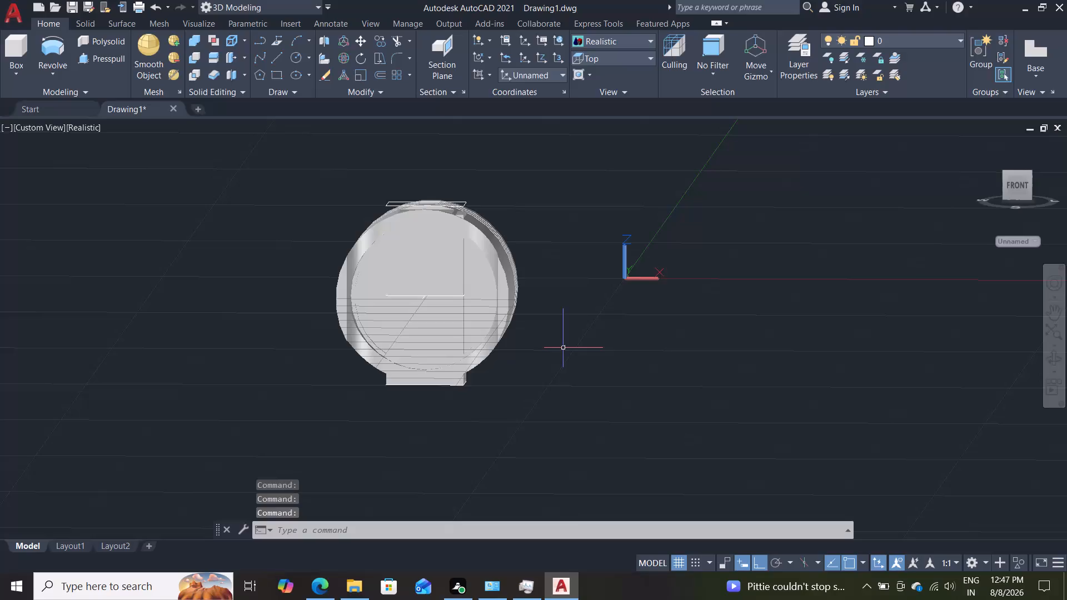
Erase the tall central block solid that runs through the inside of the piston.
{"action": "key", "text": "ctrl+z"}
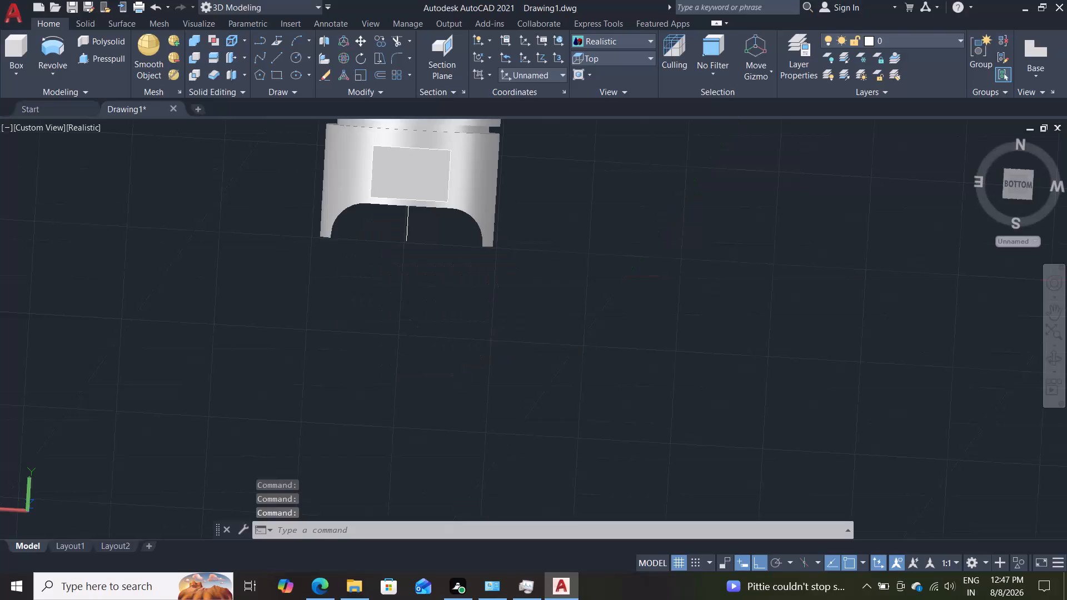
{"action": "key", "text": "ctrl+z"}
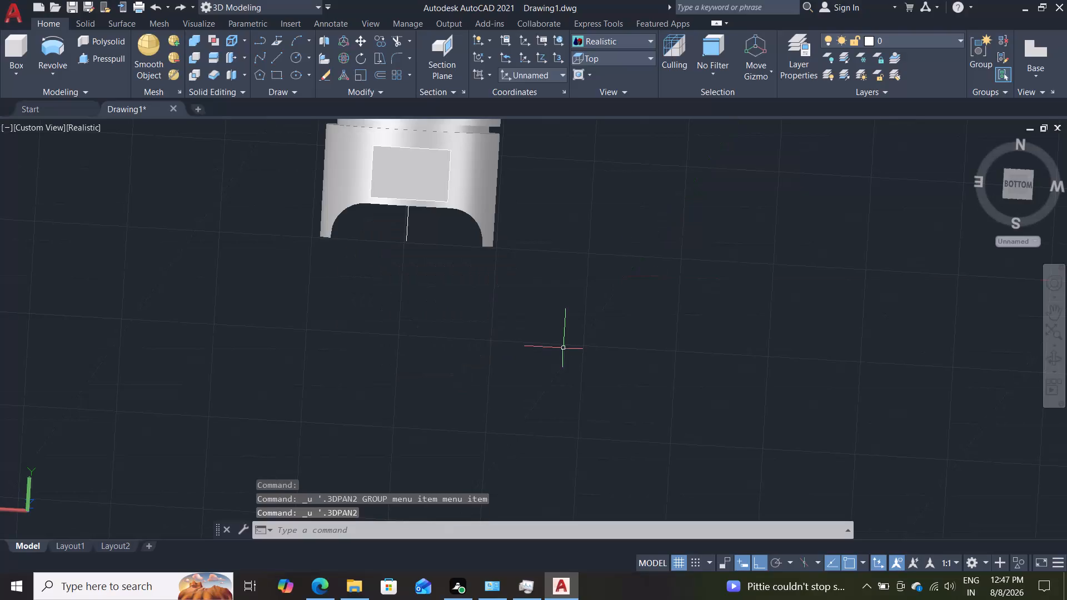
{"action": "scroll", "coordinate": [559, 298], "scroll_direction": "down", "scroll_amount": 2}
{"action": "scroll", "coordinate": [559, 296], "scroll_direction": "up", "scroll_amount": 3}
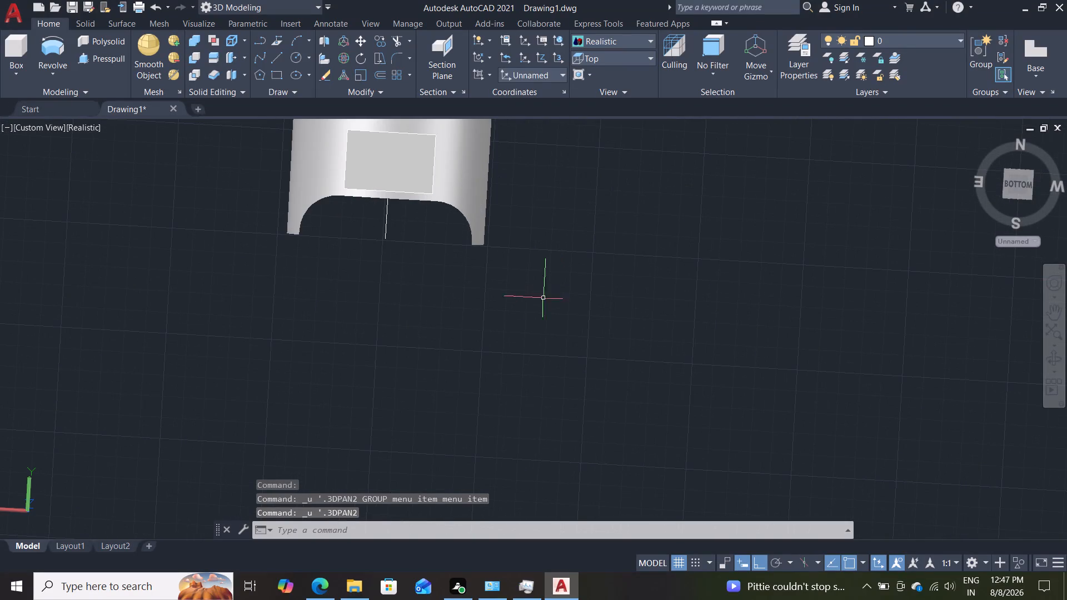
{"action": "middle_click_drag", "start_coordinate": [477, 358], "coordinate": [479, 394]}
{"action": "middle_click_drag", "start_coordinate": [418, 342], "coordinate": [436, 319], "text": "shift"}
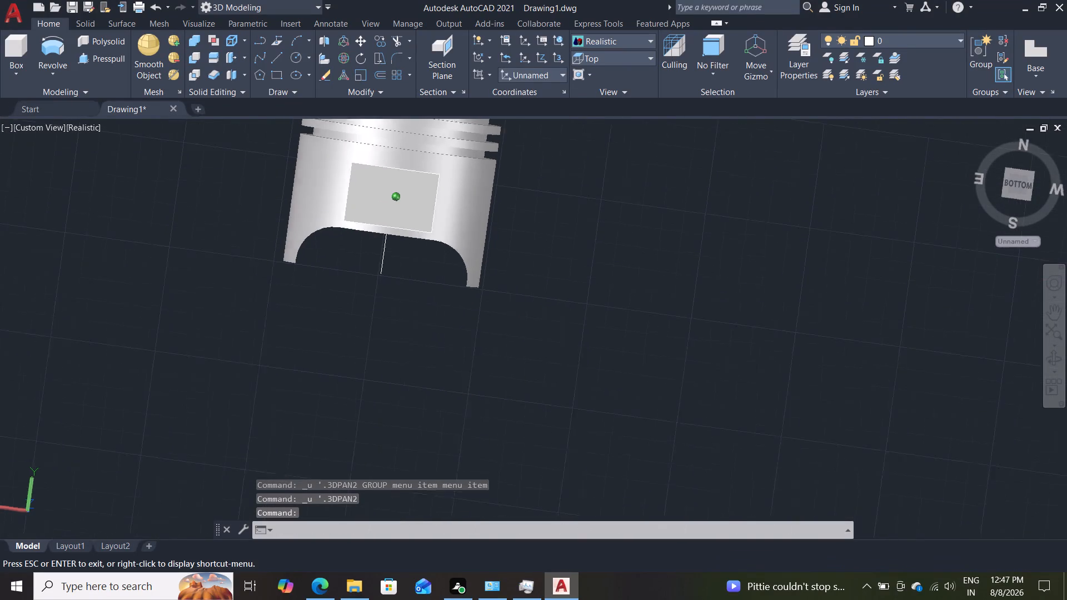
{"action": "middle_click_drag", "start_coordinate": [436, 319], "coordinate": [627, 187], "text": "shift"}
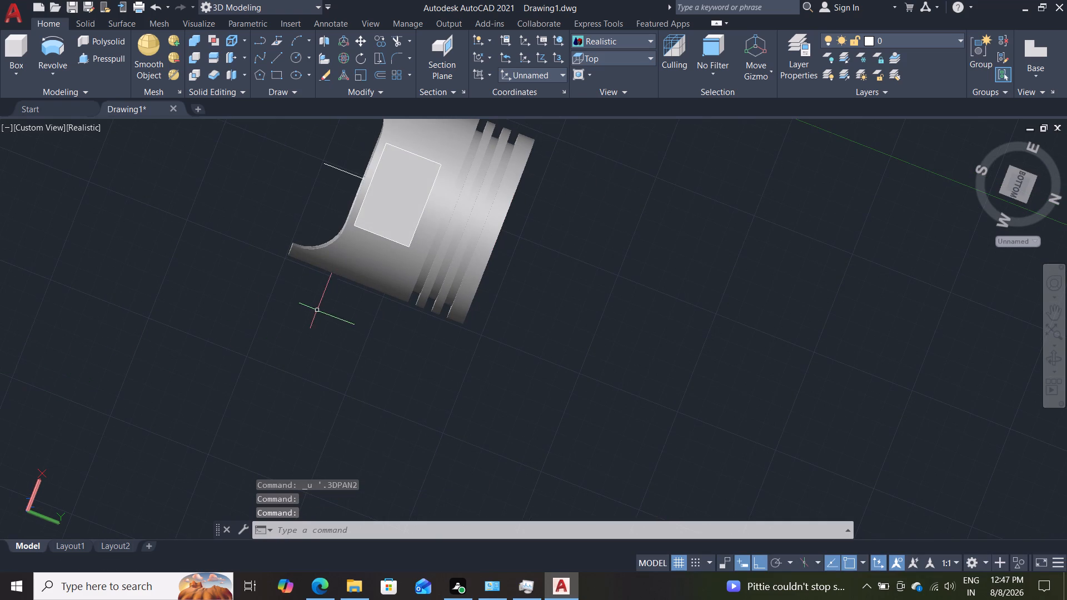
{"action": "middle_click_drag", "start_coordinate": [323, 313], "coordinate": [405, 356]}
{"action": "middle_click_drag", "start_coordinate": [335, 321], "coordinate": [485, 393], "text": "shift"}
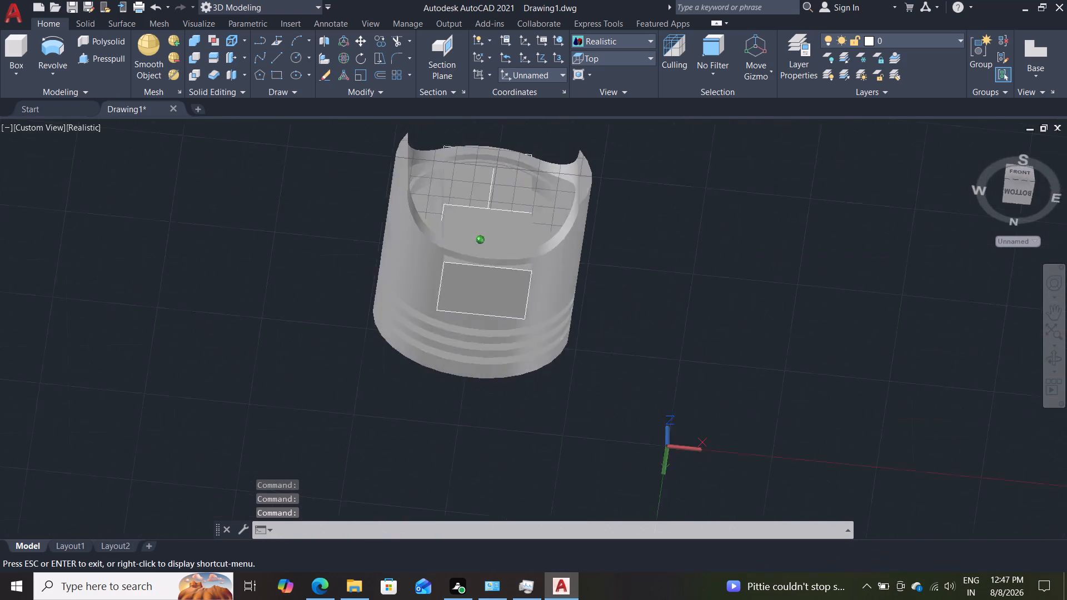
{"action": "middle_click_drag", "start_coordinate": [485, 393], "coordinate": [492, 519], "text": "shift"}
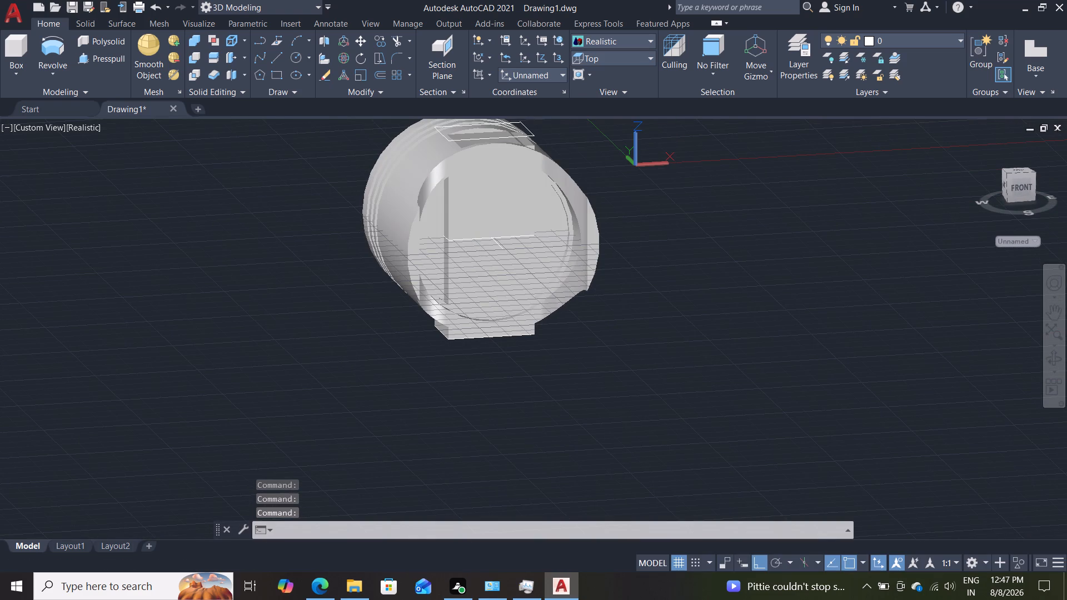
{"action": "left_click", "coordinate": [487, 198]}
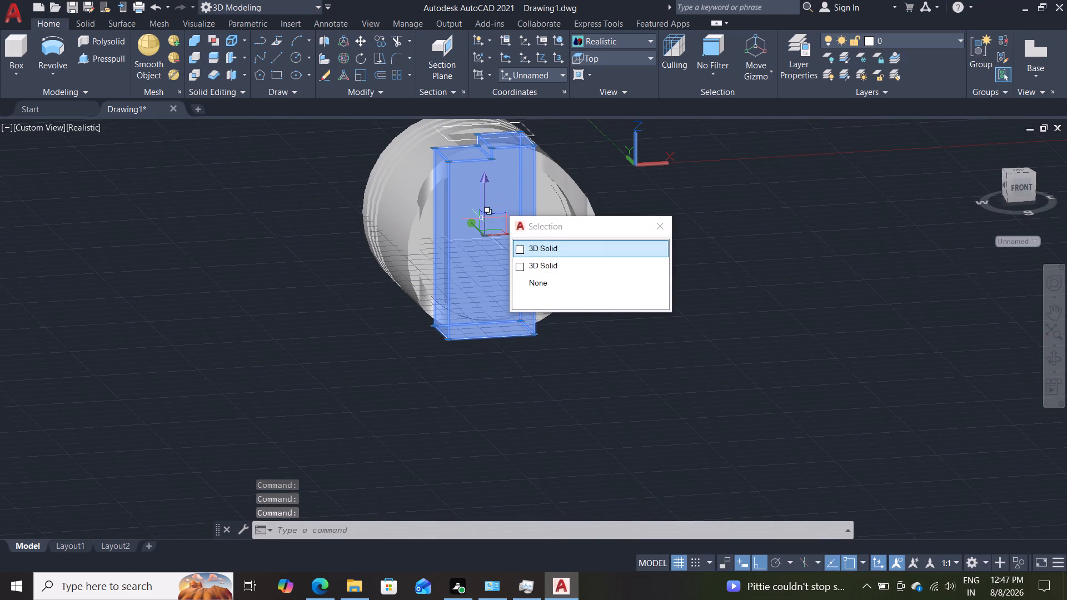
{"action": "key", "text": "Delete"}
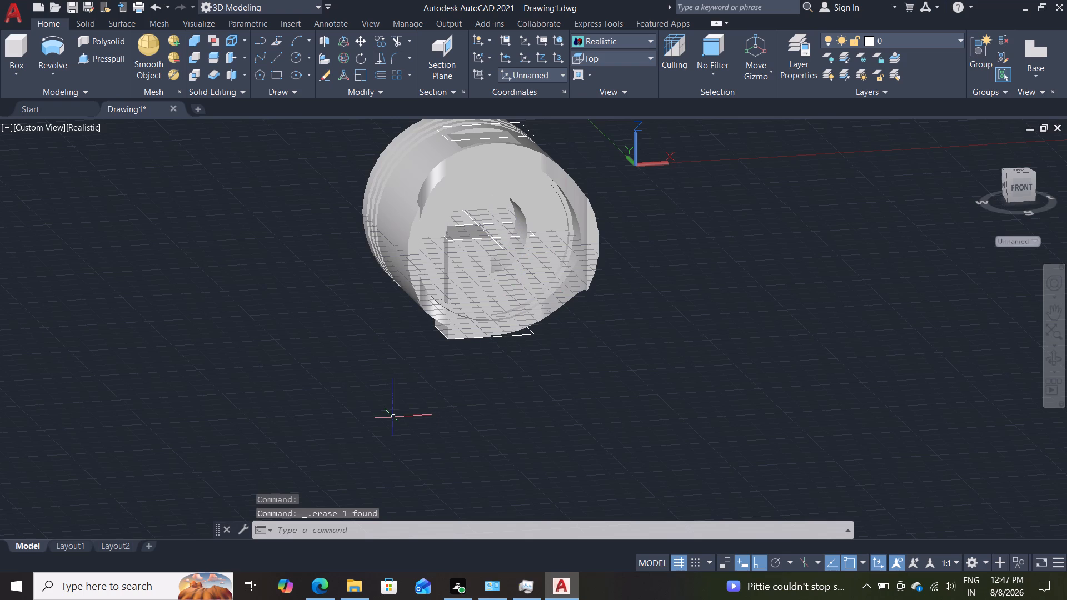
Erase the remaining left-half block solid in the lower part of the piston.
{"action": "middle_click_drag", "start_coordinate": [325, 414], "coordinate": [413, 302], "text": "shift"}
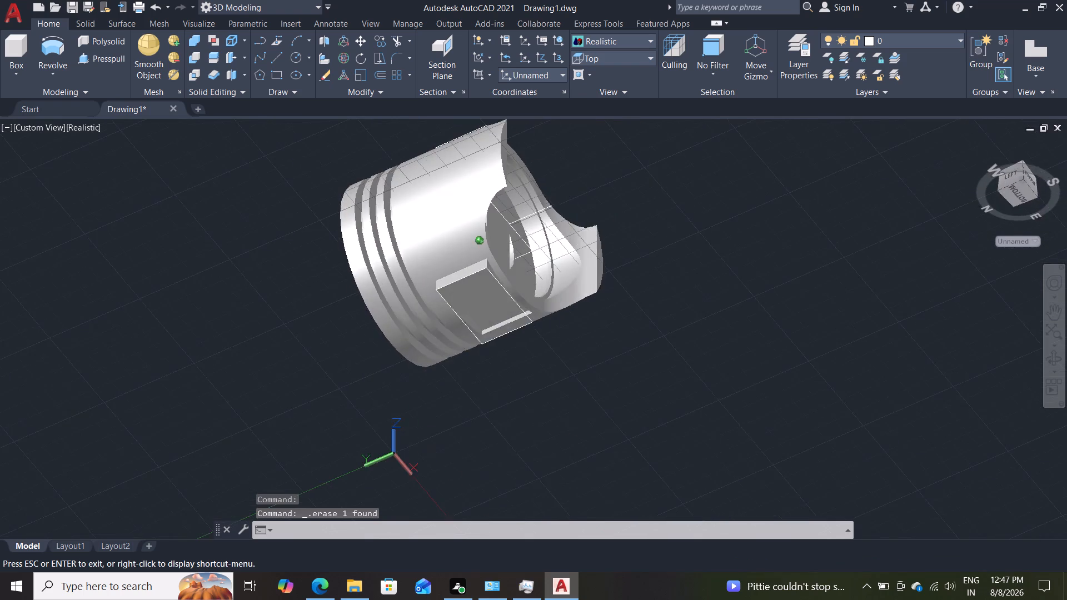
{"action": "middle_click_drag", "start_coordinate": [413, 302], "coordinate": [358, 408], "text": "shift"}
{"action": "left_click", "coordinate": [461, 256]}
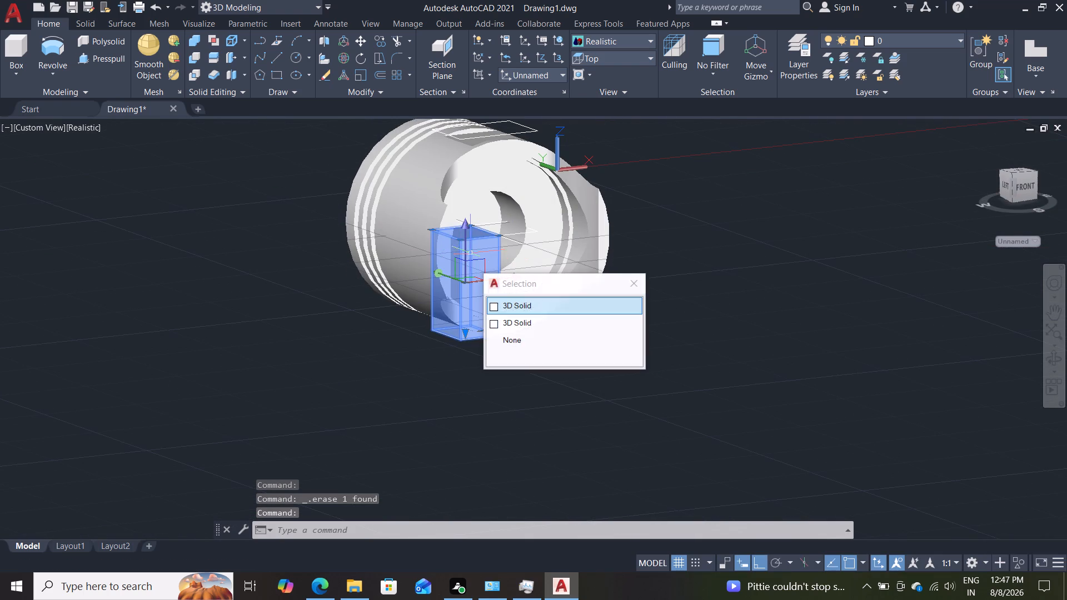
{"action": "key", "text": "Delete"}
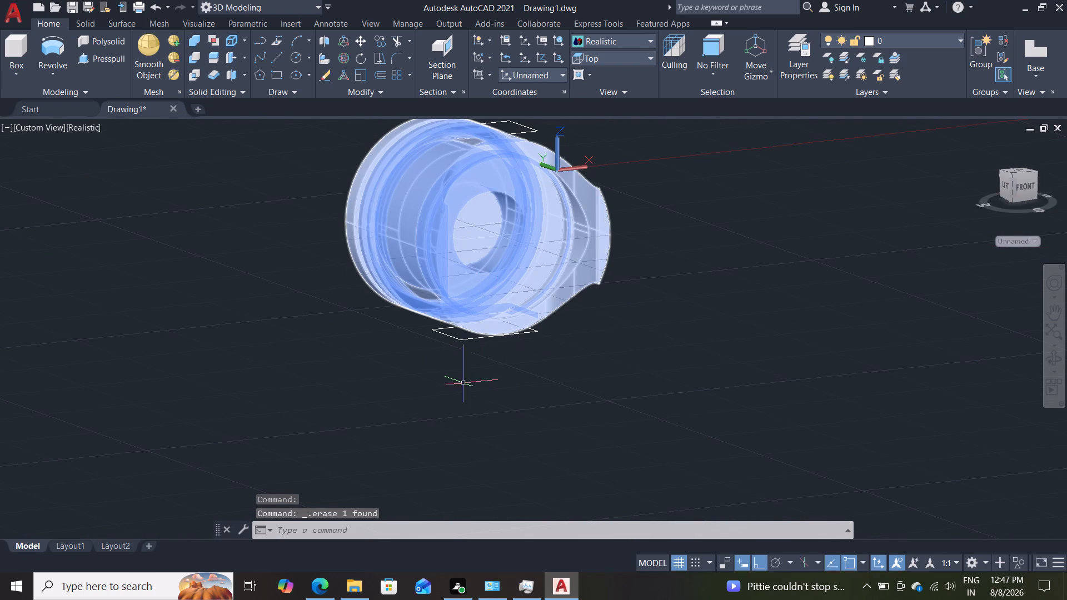
Examine the upper and lower recesses and the piston's interior from underneath, the side, above and the open skirt end.
{"action": "middle_click_drag", "start_coordinate": [370, 419], "coordinate": [447, 293], "text": "shift"}
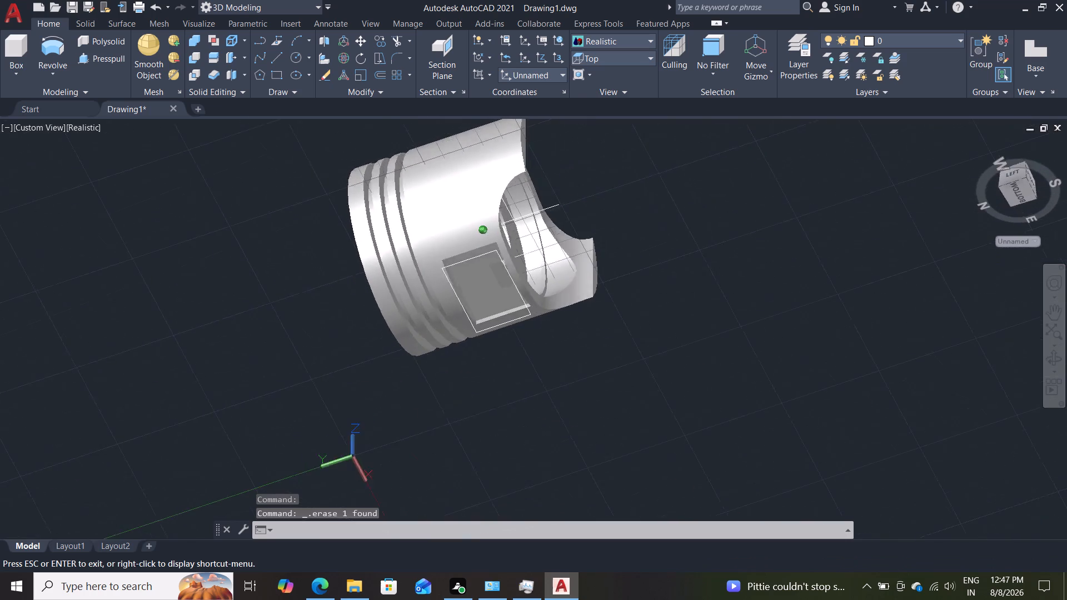
{"action": "middle_click_drag", "start_coordinate": [447, 293], "coordinate": [525, 210], "text": "shift"}
{"action": "middle_click_drag", "start_coordinate": [508, 242], "coordinate": [403, 329], "text": "shift"}
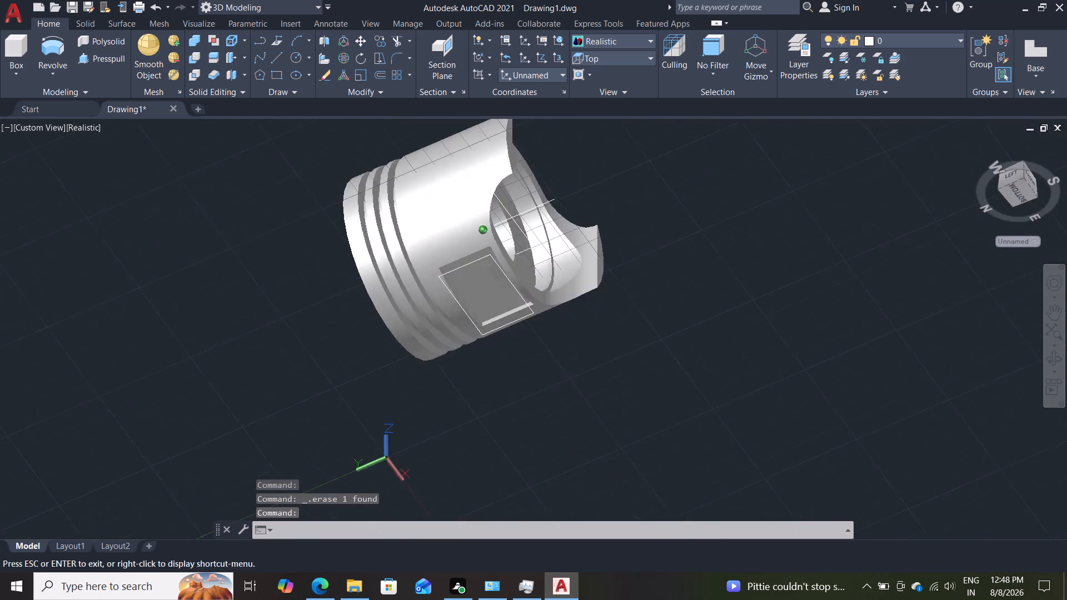
{"action": "middle_click_drag", "start_coordinate": [403, 329], "coordinate": [553, 190], "text": "shift"}
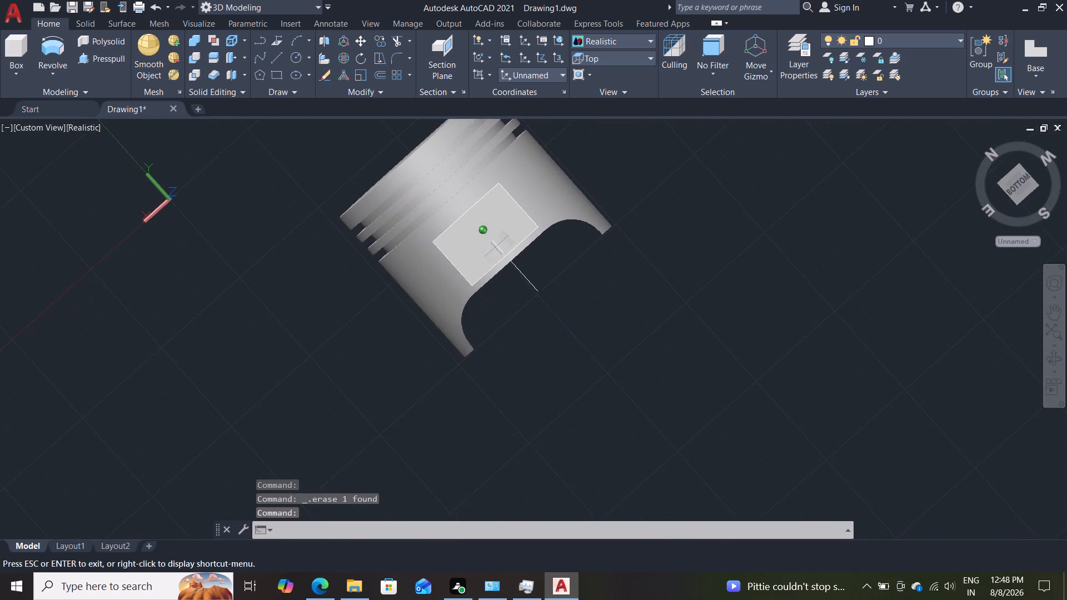
{"action": "middle_click_drag", "start_coordinate": [553, 190], "coordinate": [575, 187], "text": "shift"}
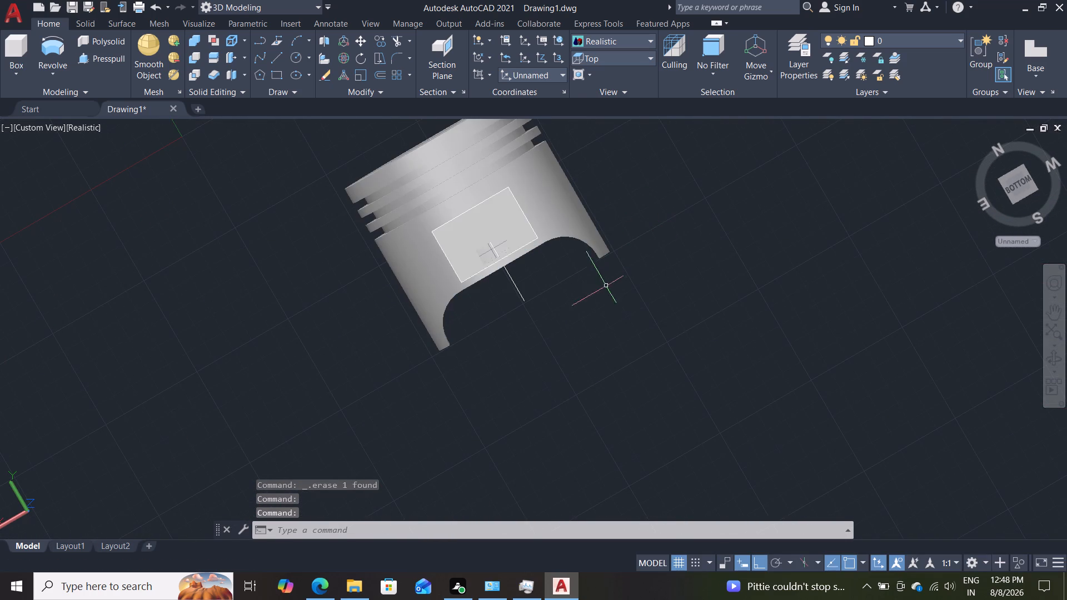
{"action": "scroll", "coordinate": [546, 373], "scroll_direction": "up", "scroll_amount": 3}
{"action": "middle_click_drag", "start_coordinate": [496, 192], "coordinate": [500, 479]}
{"action": "middle_click_drag", "start_coordinate": [622, 378], "coordinate": [405, 468], "text": "shift"}
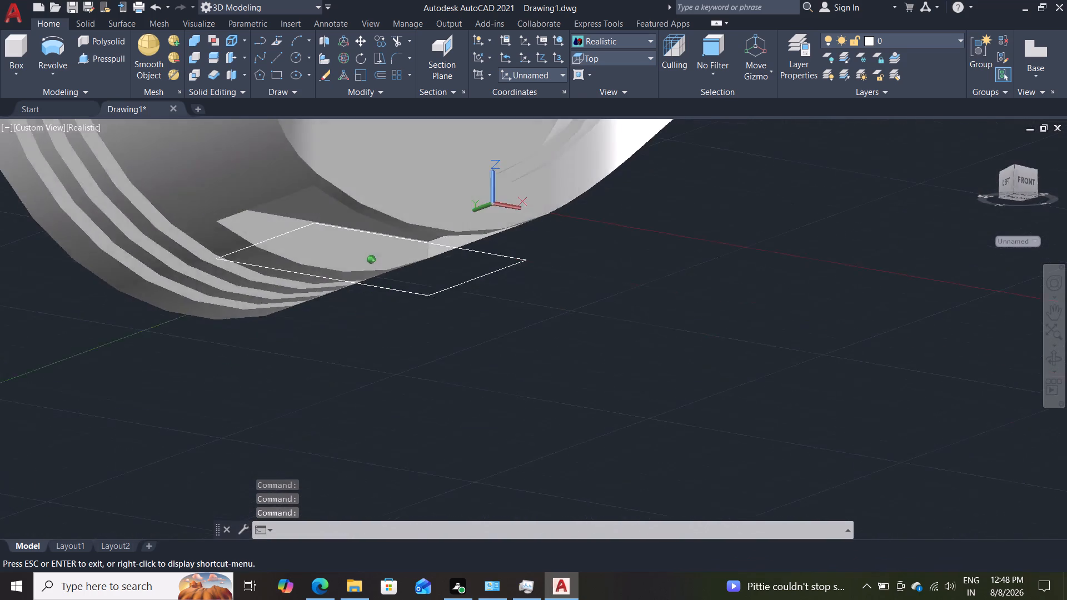
{"action": "middle_click_drag", "start_coordinate": [405, 468], "coordinate": [462, 474], "text": "shift"}
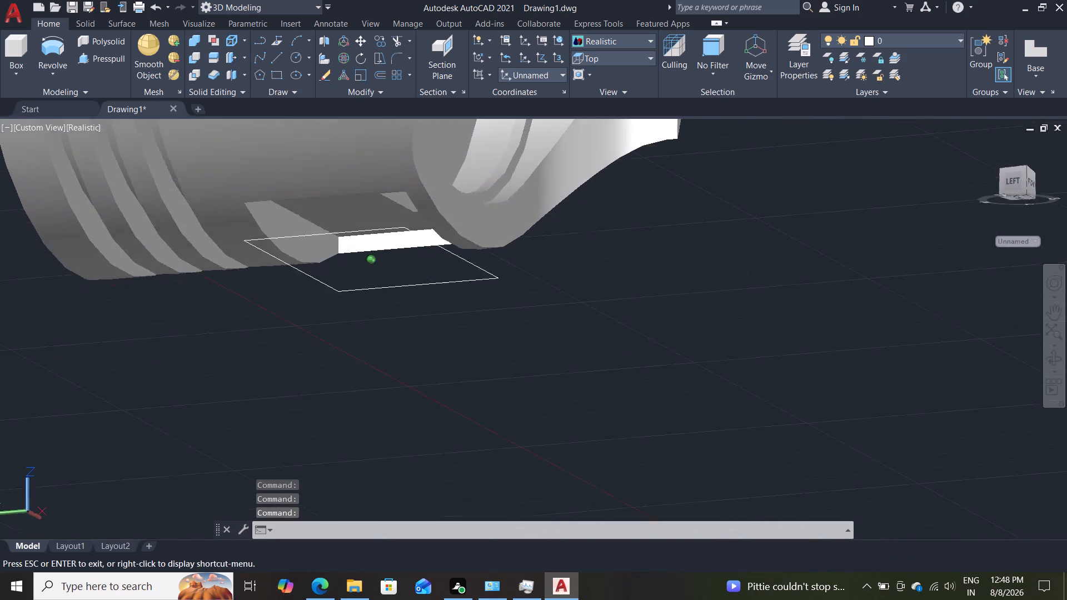
{"action": "middle_click_drag", "start_coordinate": [462, 474], "coordinate": [458, 441], "text": "shift"}
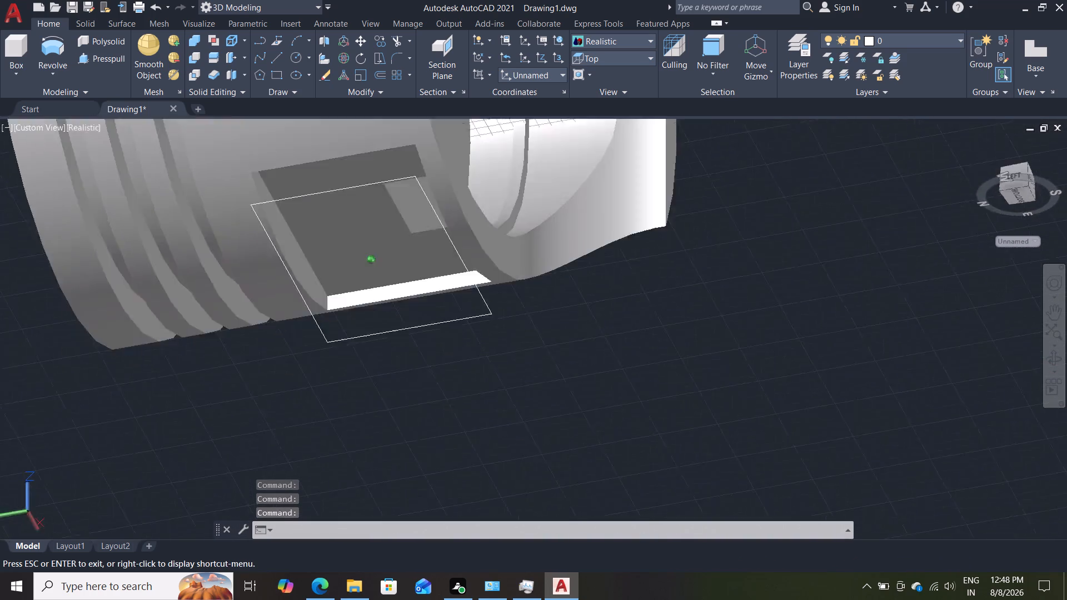
{"action": "middle_click_drag", "start_coordinate": [458, 441], "coordinate": [443, 538], "text": "shift"}
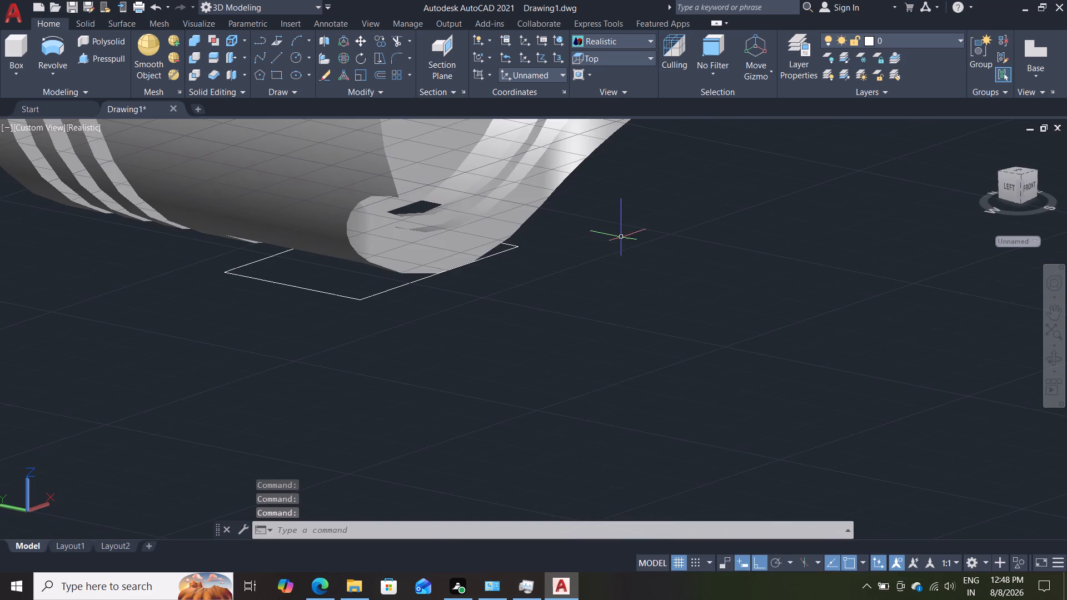
{"action": "middle_click_drag", "start_coordinate": [630, 252], "coordinate": [597, 407], "text": "shift"}
{"action": "middle_click_drag", "start_coordinate": [561, 334], "coordinate": [555, 325], "text": "shift"}
{"action": "middle_click_drag", "start_coordinate": [564, 376], "coordinate": [564, 371], "text": "shift"}
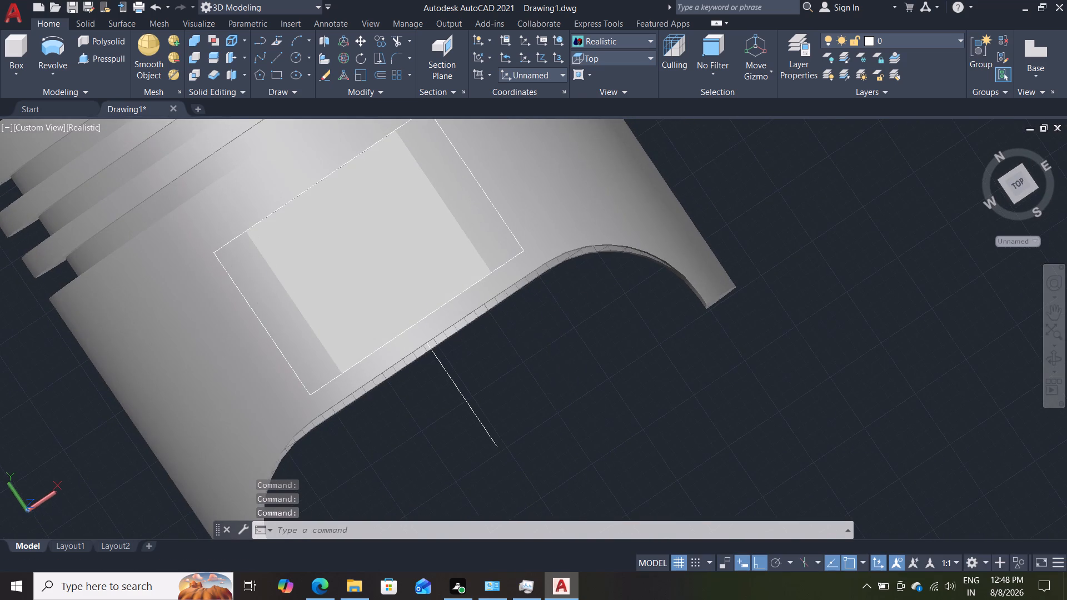
{"action": "middle_click_drag", "start_coordinate": [564, 371], "coordinate": [502, 309], "text": "shift"}
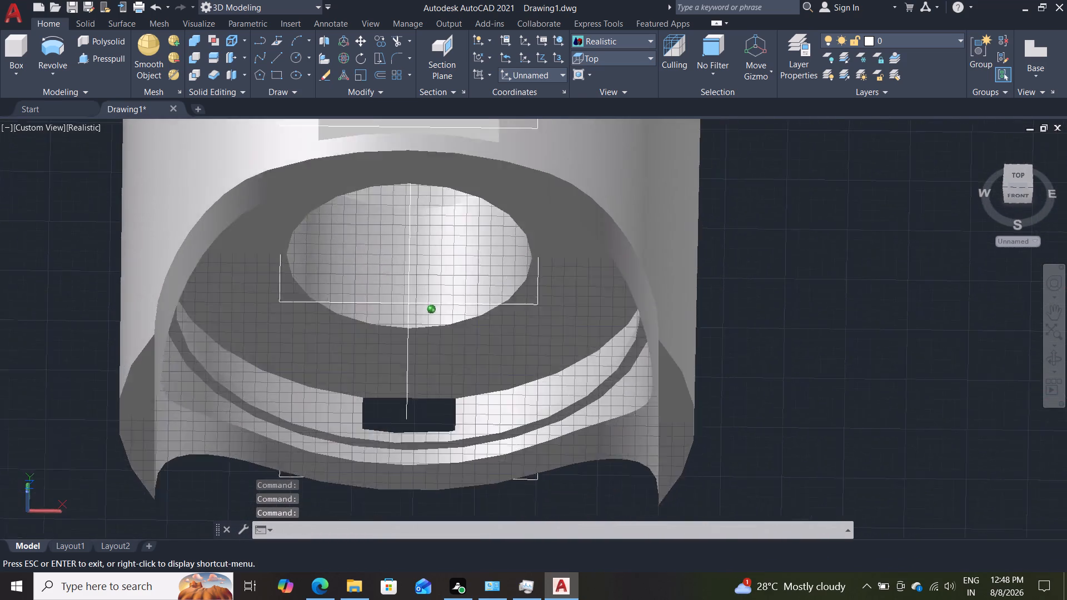
{"action": "middle_click_drag", "start_coordinate": [502, 309], "coordinate": [517, 319], "text": "shift"}
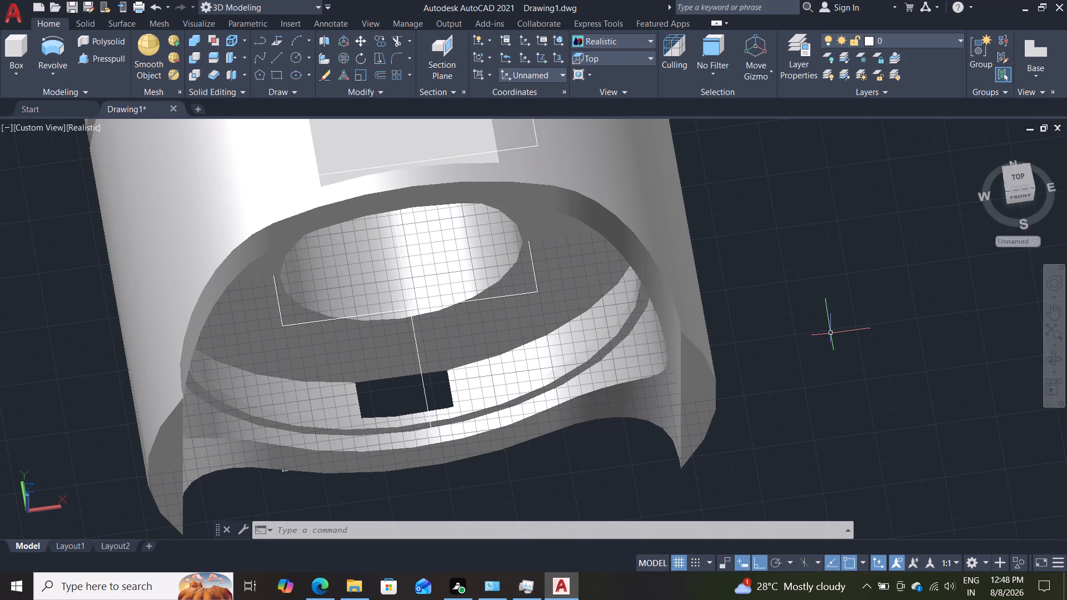
Undo the block erasures, the subtraction and the presspulls, back to the piston body with only the bare rectangles.
{"action": "key", "text": "ctrl+z"}
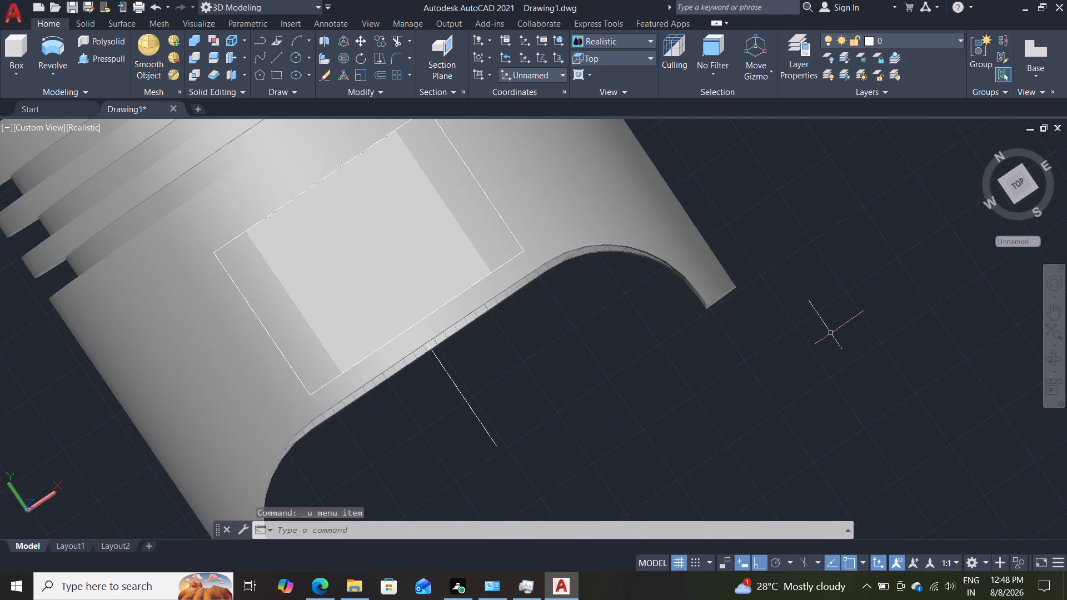
{"action": "key", "text": "ctrl+z"}
{"action": "key", "text": "ctrl+z"}
{"action": "key", "text": "ctrl+z"}
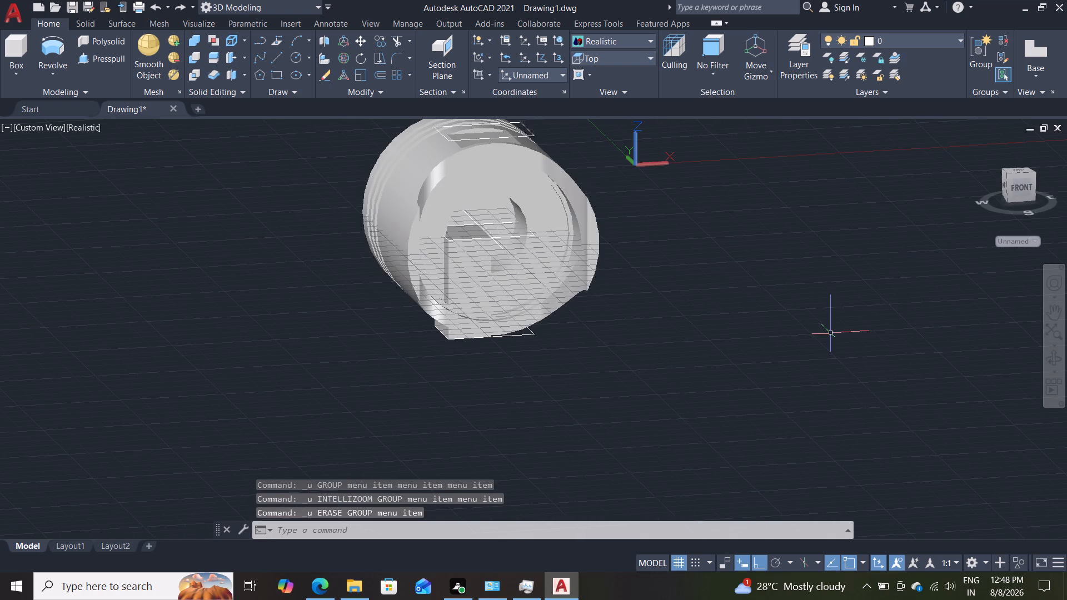
{"action": "key", "text": "ctrl+z"}
{"action": "key", "text": "ctrl+z"}
{"action": "key", "text": "ctrl+z"}
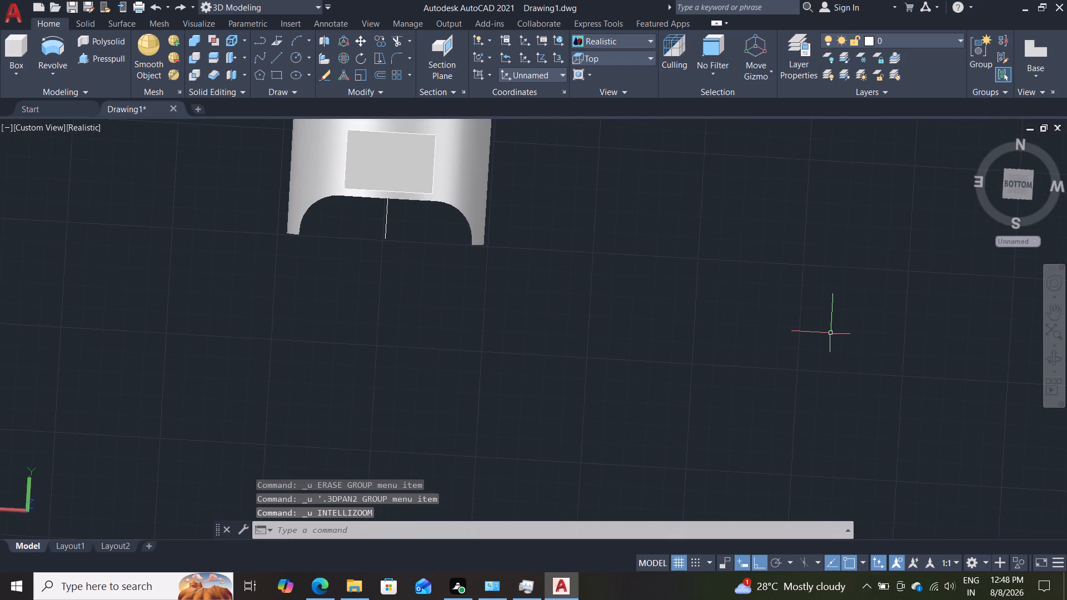
{"action": "key", "text": "ctrl+z"}
{"action": "key", "text": "ctrl+z"}
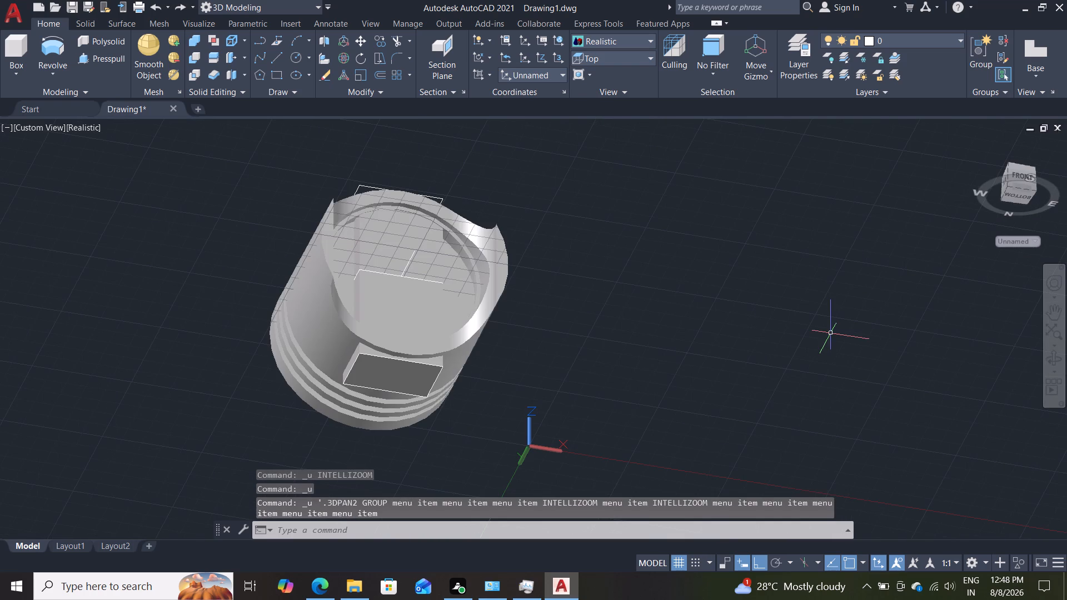
{"action": "key", "text": "ctrl+z"}
{"action": "key", "text": "ctrl+z"}
{"action": "key", "text": "ctrl+z"}
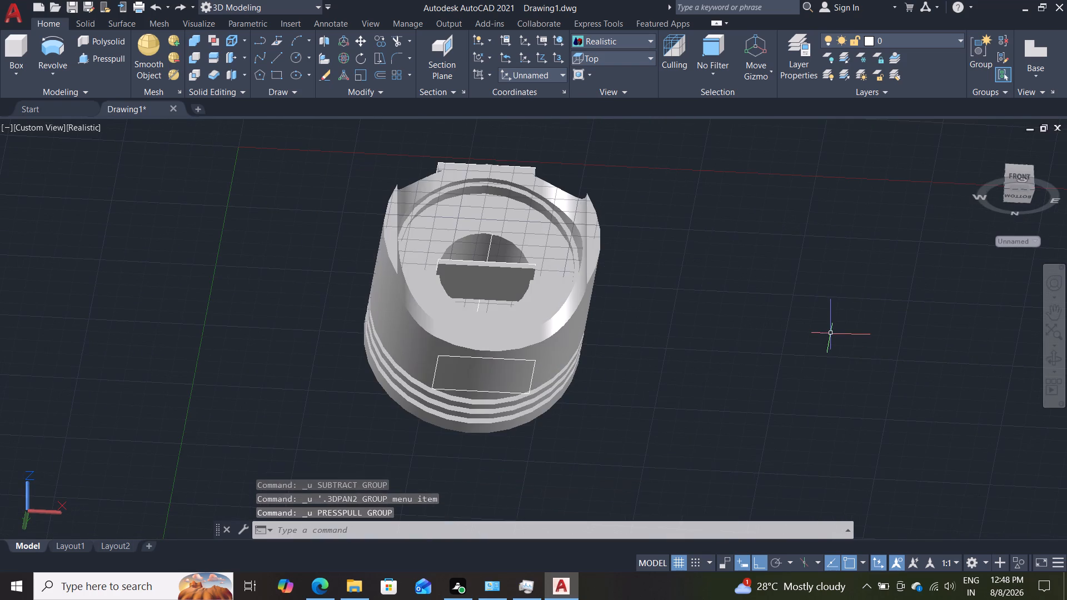
{"action": "key", "text": "ctrl+z"}
{"action": "key", "text": "ctrl+z"}
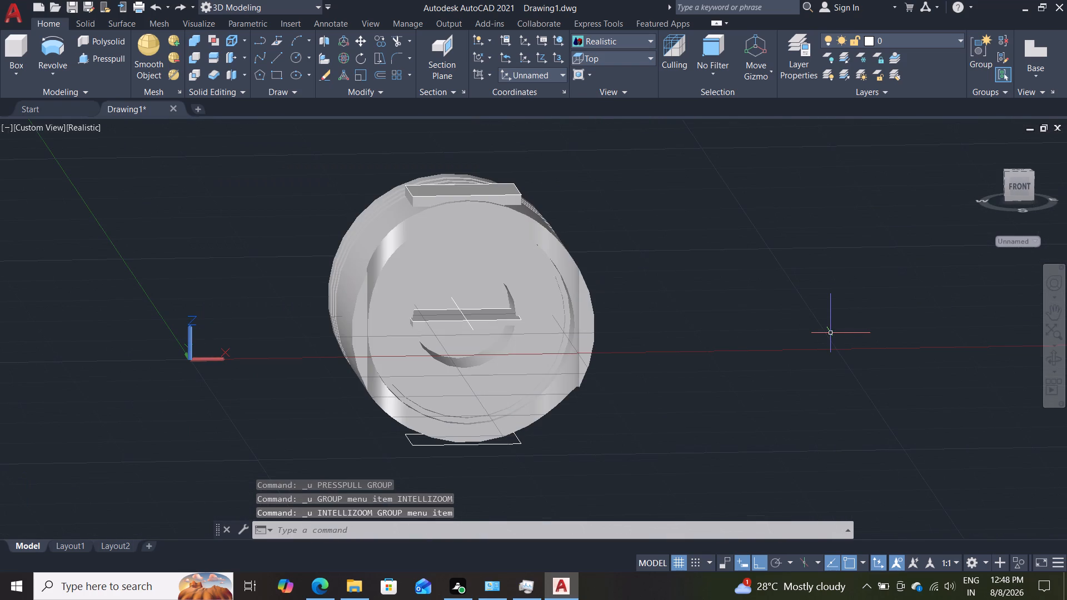
{"action": "key", "text": "ctrl+z"}
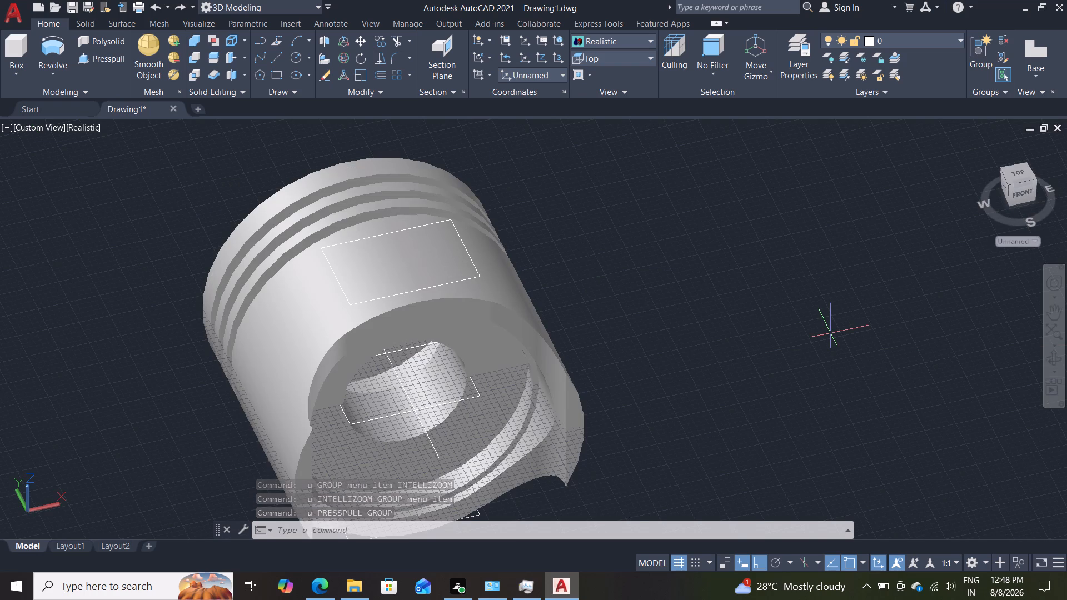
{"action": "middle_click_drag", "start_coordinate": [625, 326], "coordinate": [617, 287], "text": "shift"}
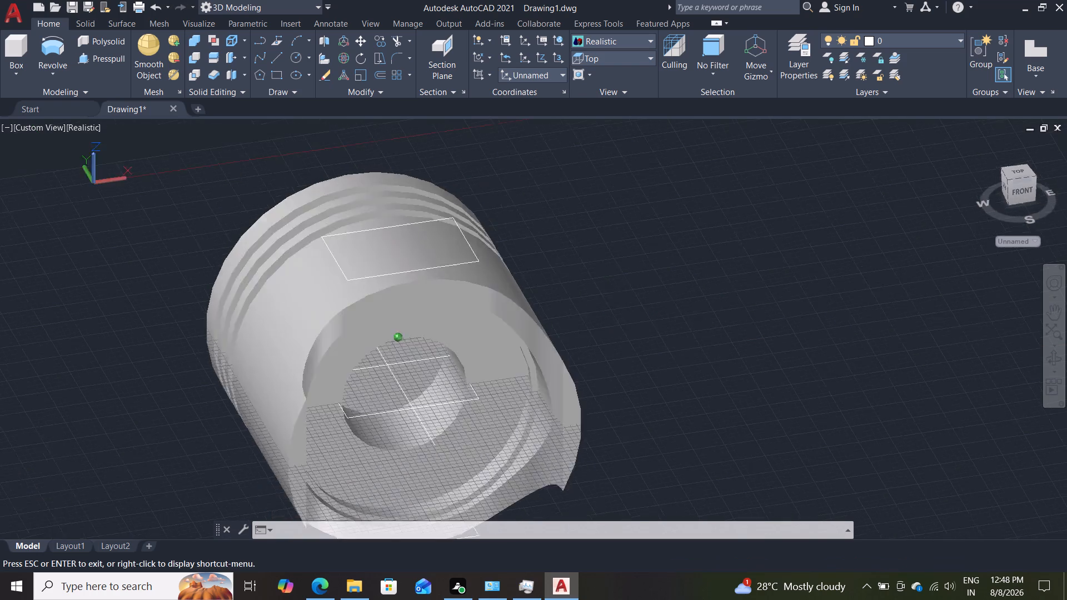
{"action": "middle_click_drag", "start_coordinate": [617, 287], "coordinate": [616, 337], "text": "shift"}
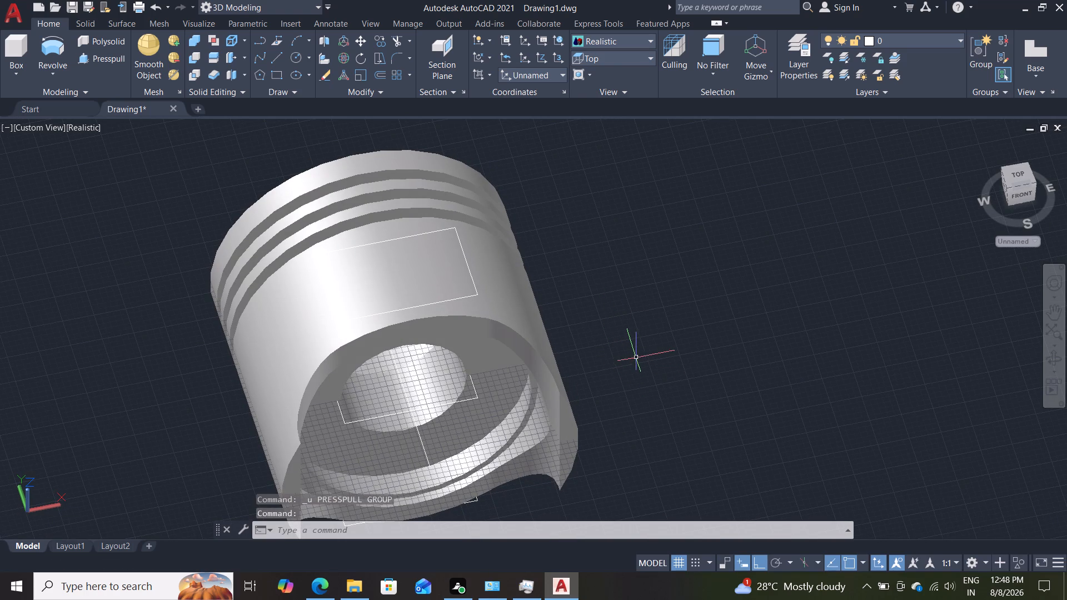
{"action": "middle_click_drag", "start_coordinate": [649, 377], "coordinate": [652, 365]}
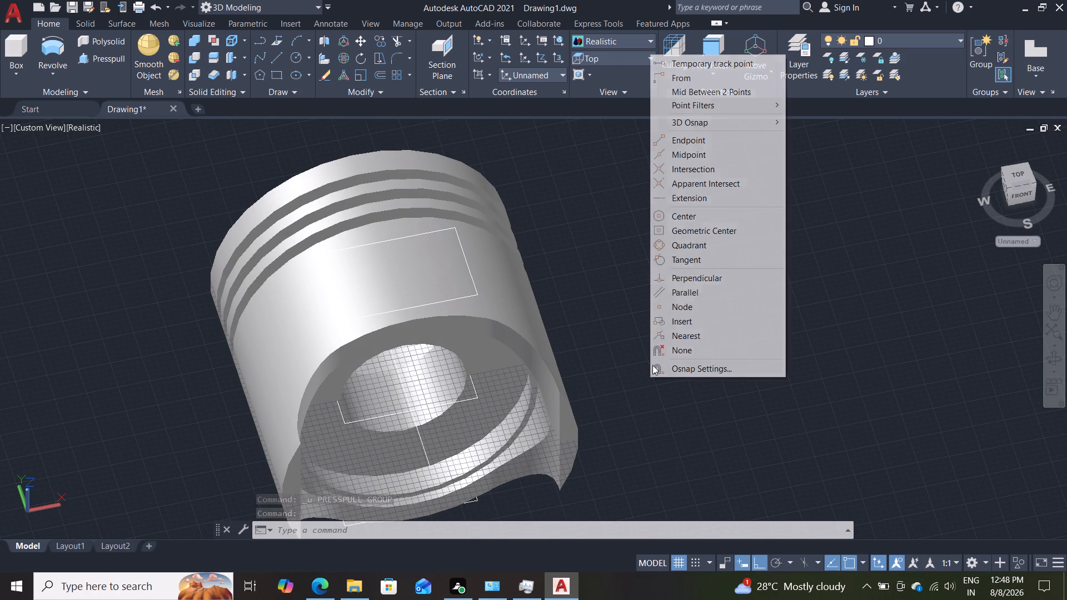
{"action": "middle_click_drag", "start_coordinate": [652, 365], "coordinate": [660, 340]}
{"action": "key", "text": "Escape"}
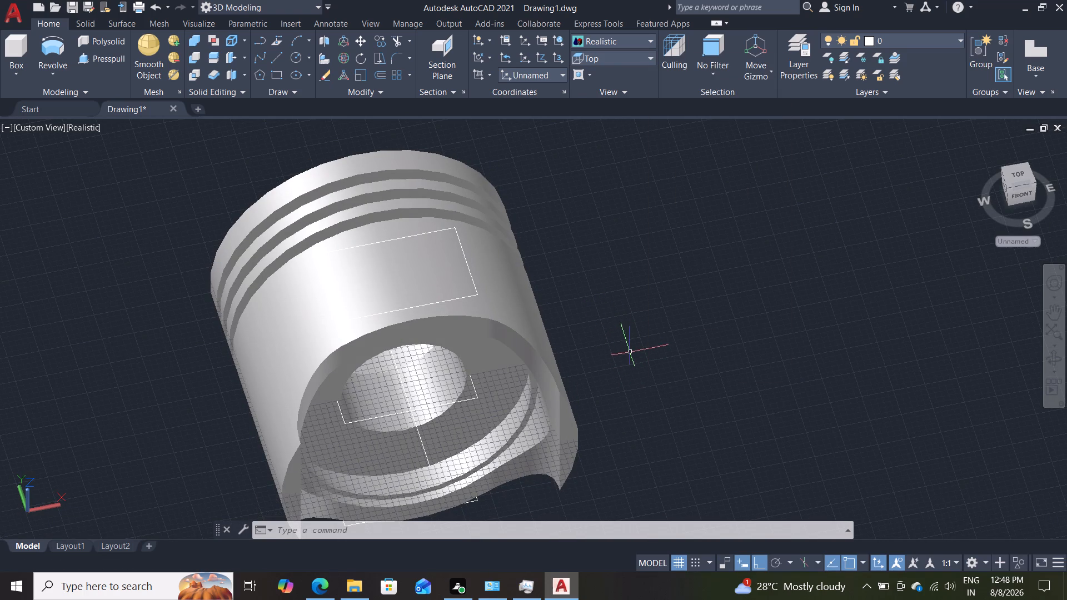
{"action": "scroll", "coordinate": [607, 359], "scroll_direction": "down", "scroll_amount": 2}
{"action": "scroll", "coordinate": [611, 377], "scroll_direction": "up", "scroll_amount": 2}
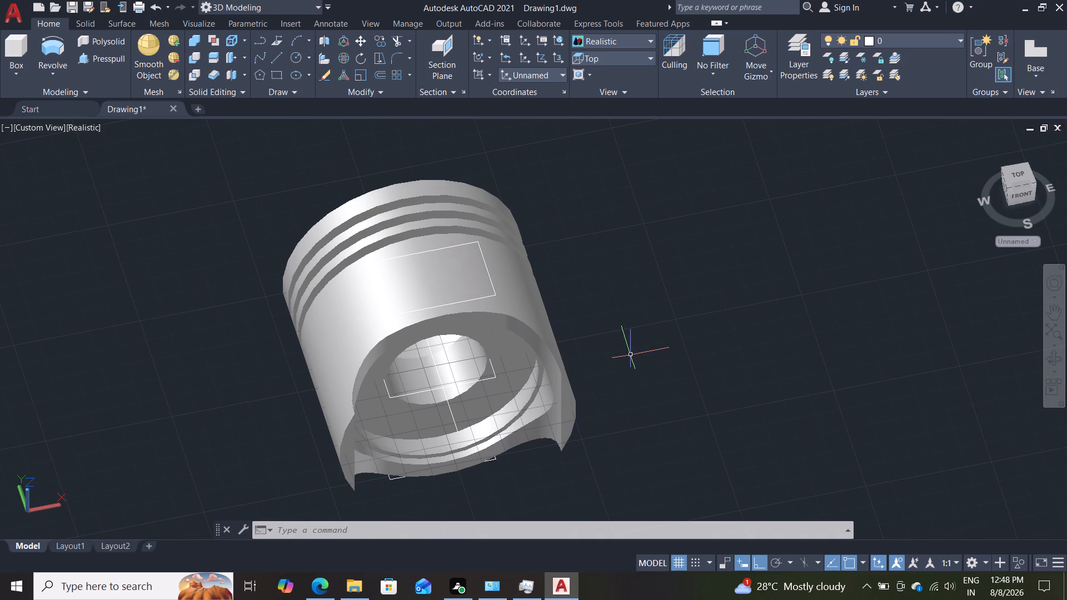
Presspull the upper rectangle by 1 toward the piston body to form a thin slab.
{"action": "left_click", "coordinate": [102, 58]}
{"action": "left_click", "coordinate": [494, 290]}
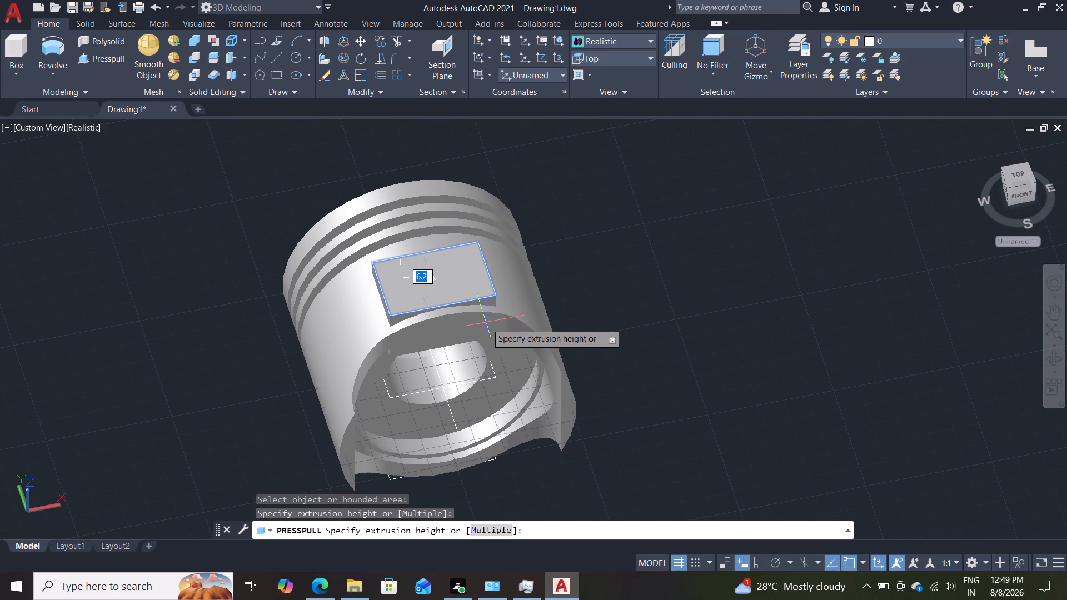
{"action": "key", "text": "1"}
{"action": "key", "text": "Return"}
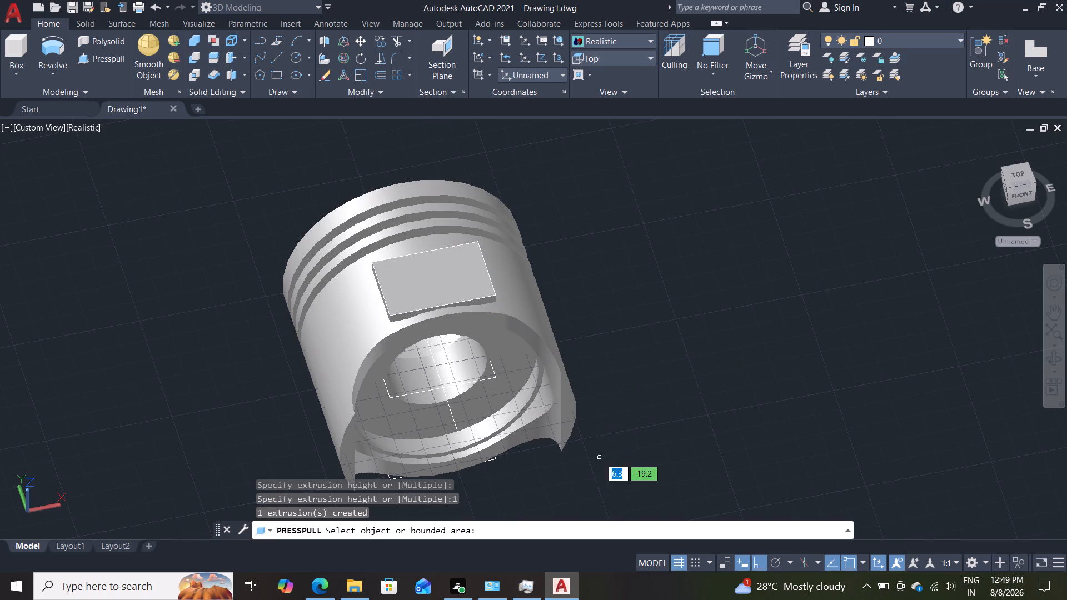
Presspull the lower rectangle on the opposite side by 0.75 toward the piston body.
{"action": "middle_click_drag", "start_coordinate": [600, 458], "coordinate": [620, 297], "text": "shift"}
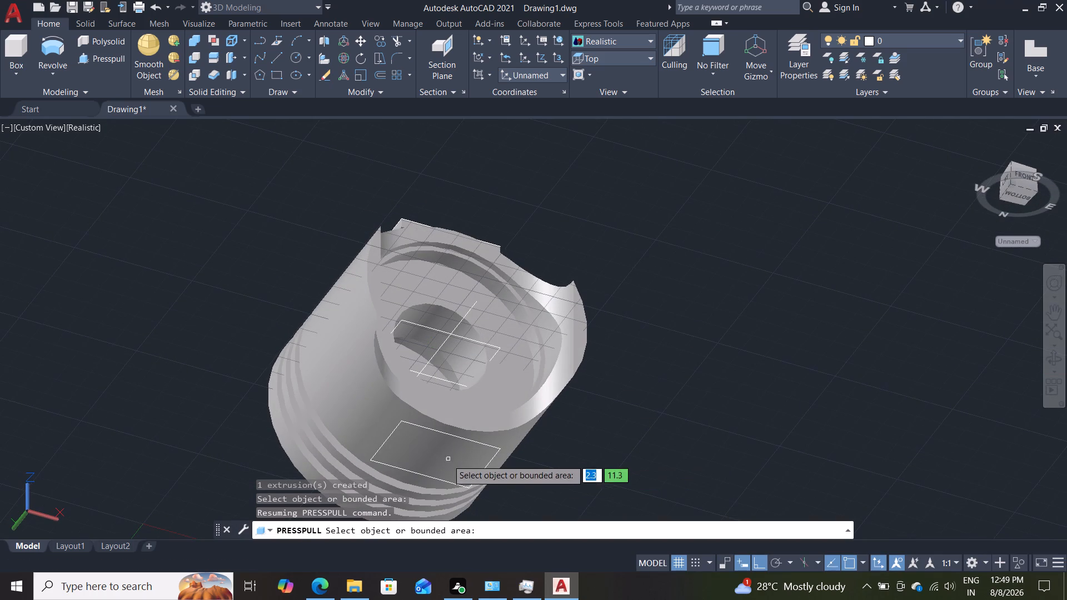
{"action": "left_click", "coordinate": [497, 452]}
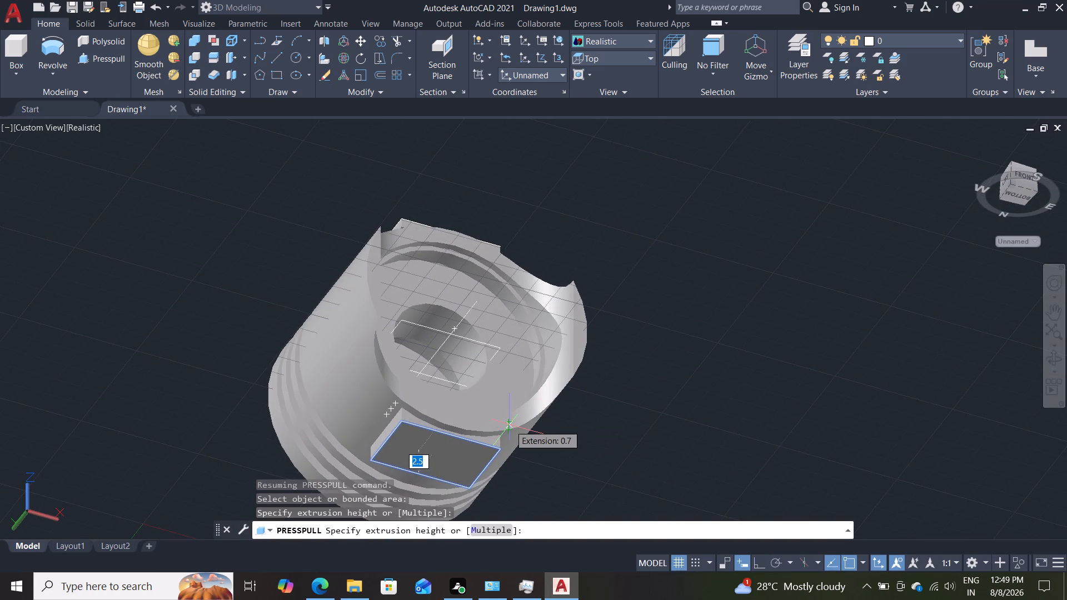
{"action": "type", "text": "0.75"}
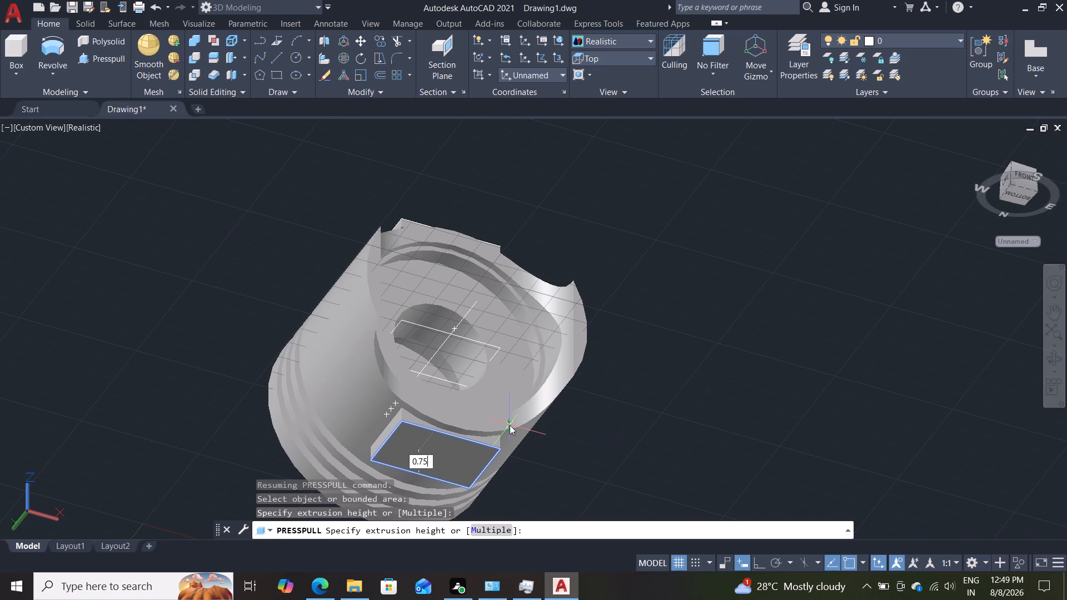
{"action": "key", "text": "Return"}
{"action": "key", "text": "Escape"}
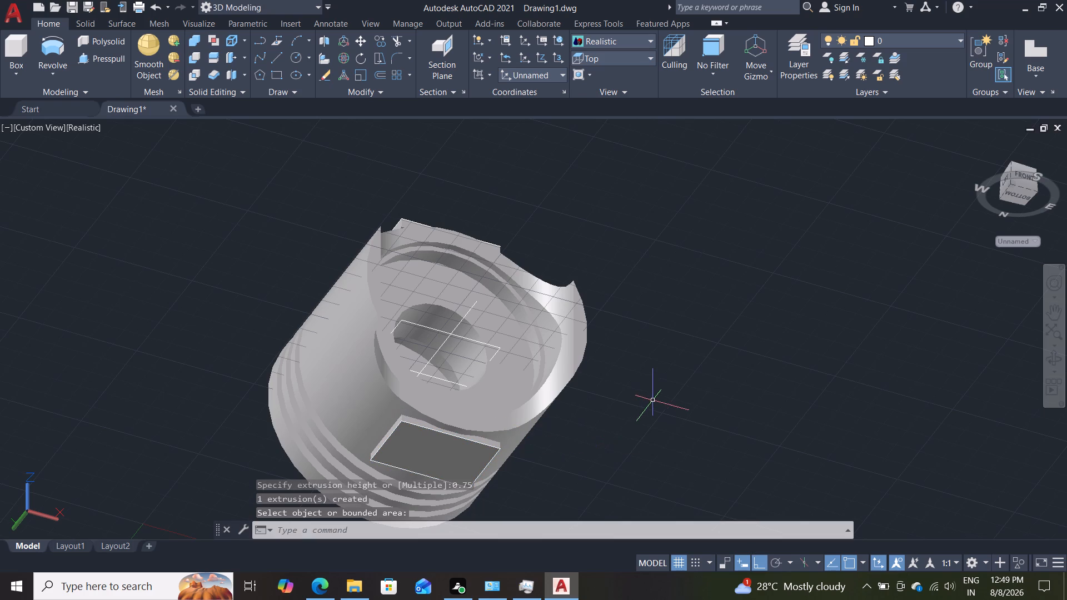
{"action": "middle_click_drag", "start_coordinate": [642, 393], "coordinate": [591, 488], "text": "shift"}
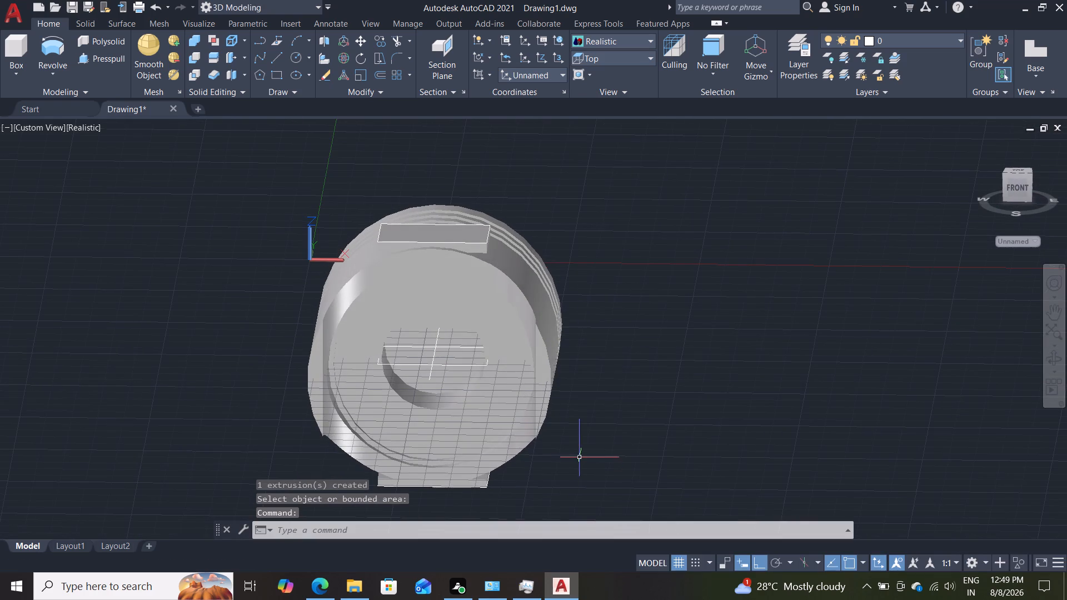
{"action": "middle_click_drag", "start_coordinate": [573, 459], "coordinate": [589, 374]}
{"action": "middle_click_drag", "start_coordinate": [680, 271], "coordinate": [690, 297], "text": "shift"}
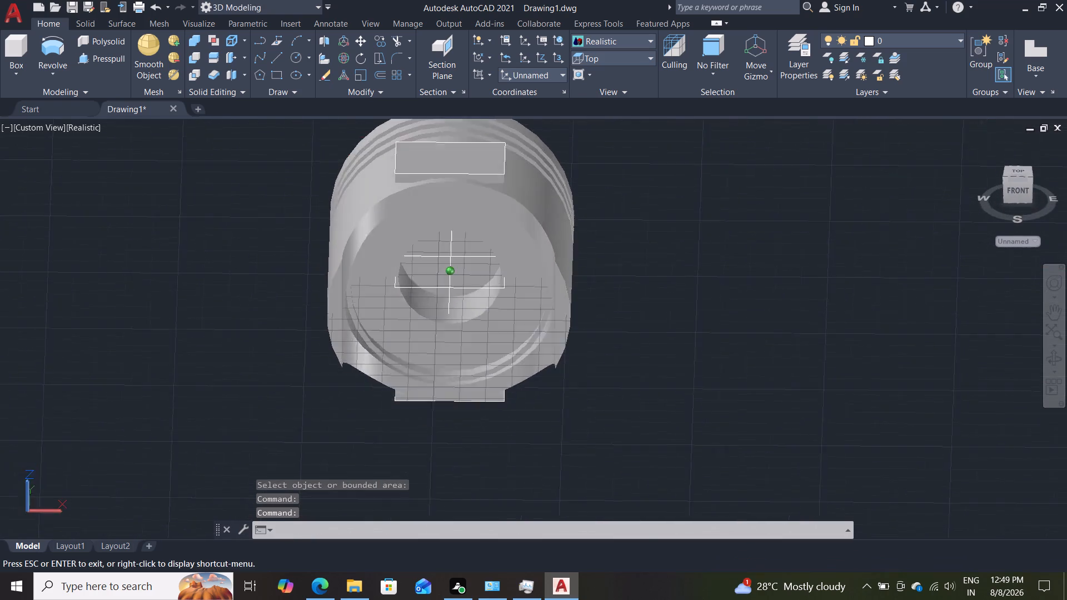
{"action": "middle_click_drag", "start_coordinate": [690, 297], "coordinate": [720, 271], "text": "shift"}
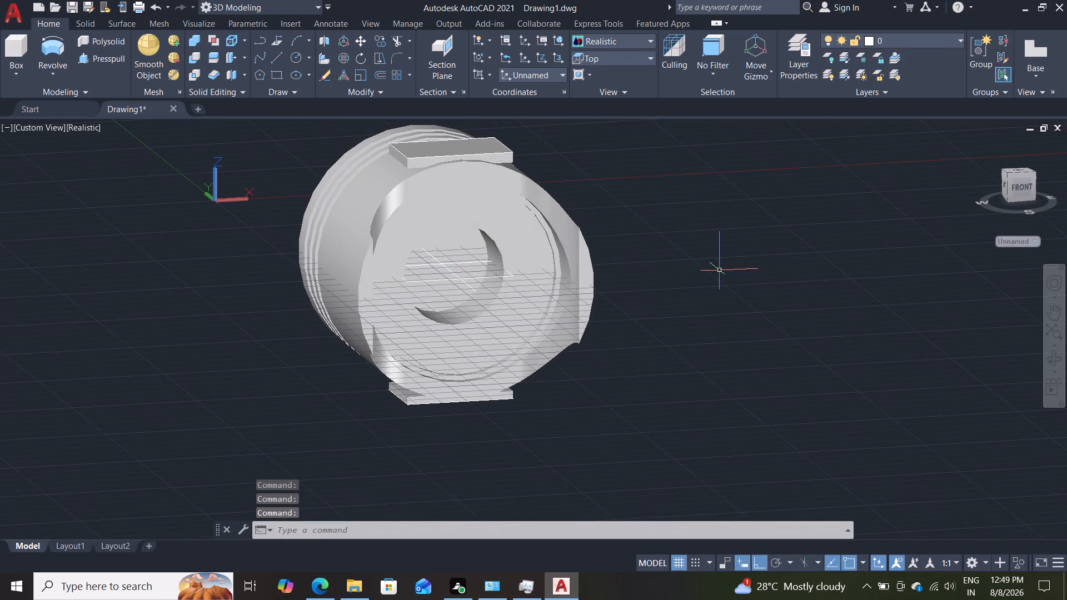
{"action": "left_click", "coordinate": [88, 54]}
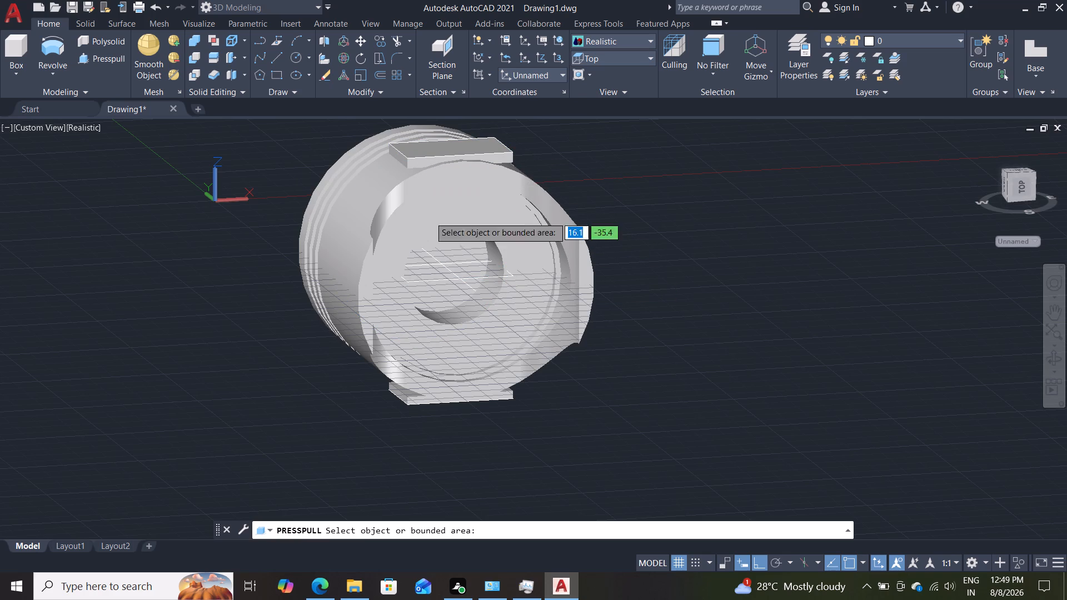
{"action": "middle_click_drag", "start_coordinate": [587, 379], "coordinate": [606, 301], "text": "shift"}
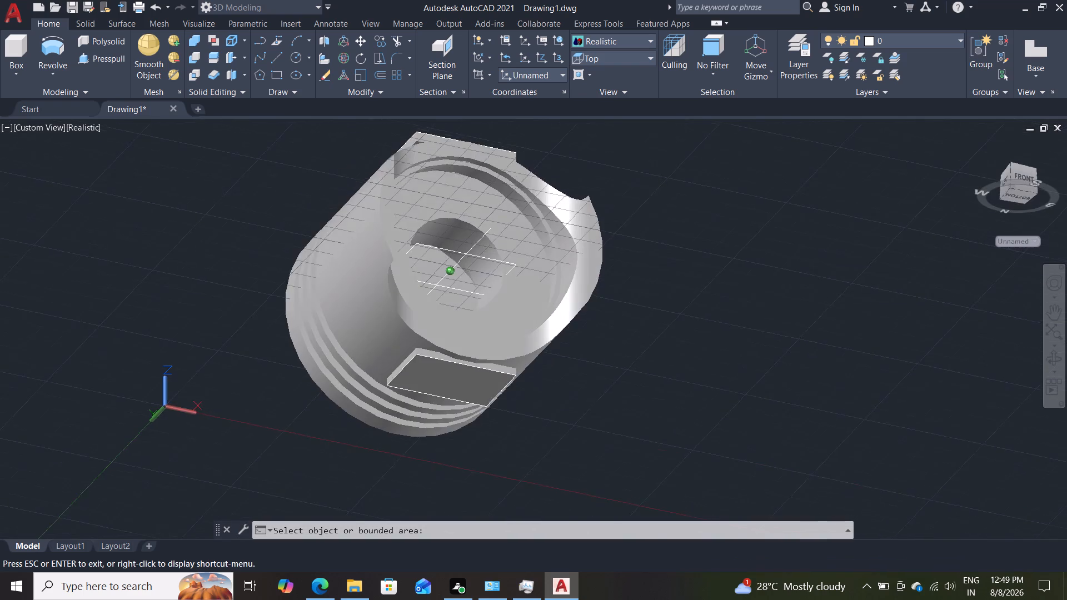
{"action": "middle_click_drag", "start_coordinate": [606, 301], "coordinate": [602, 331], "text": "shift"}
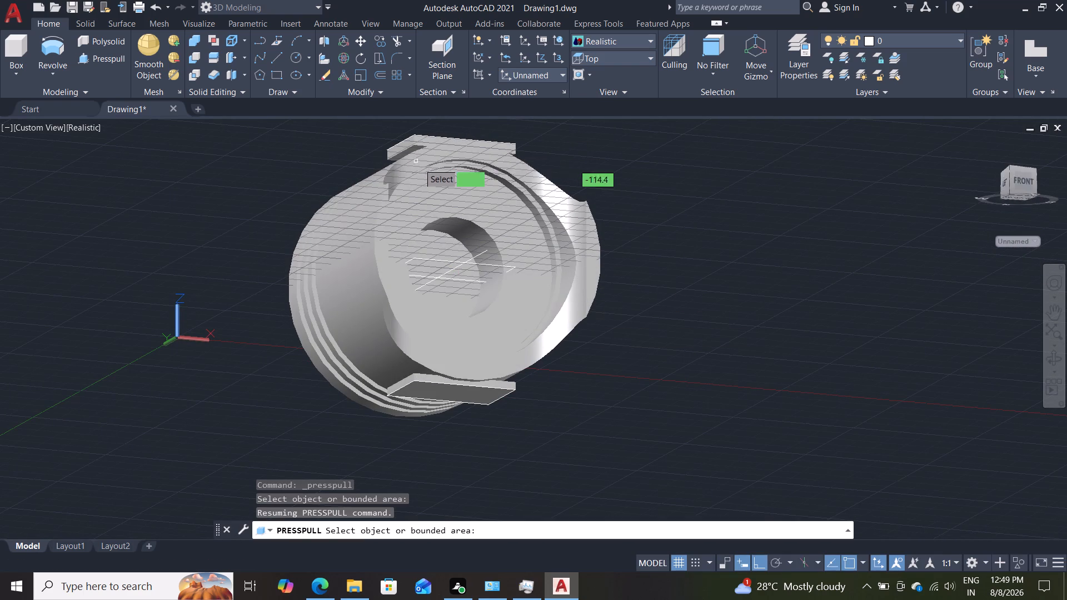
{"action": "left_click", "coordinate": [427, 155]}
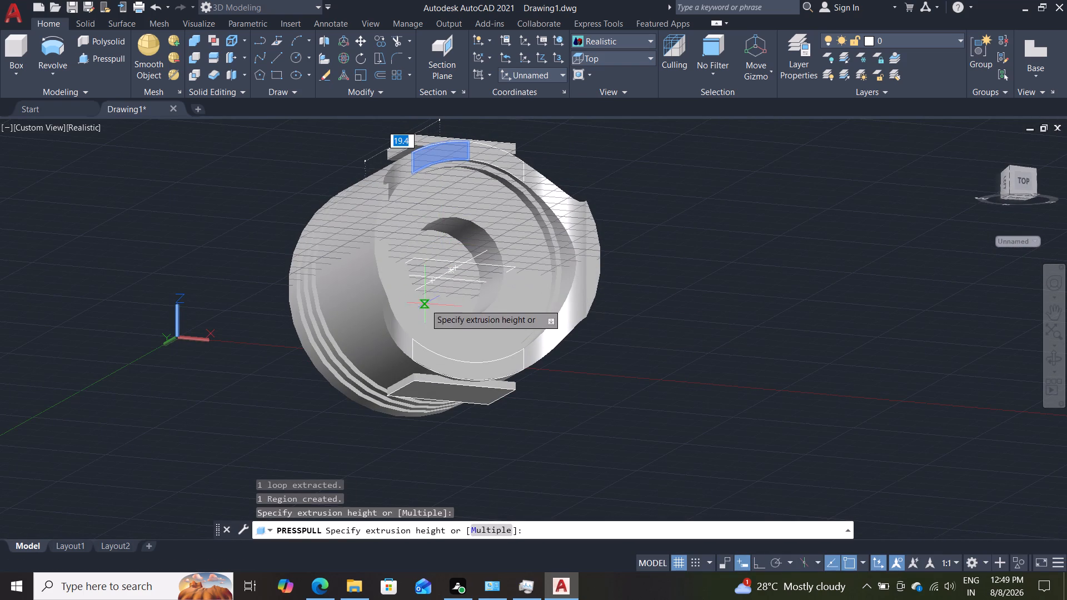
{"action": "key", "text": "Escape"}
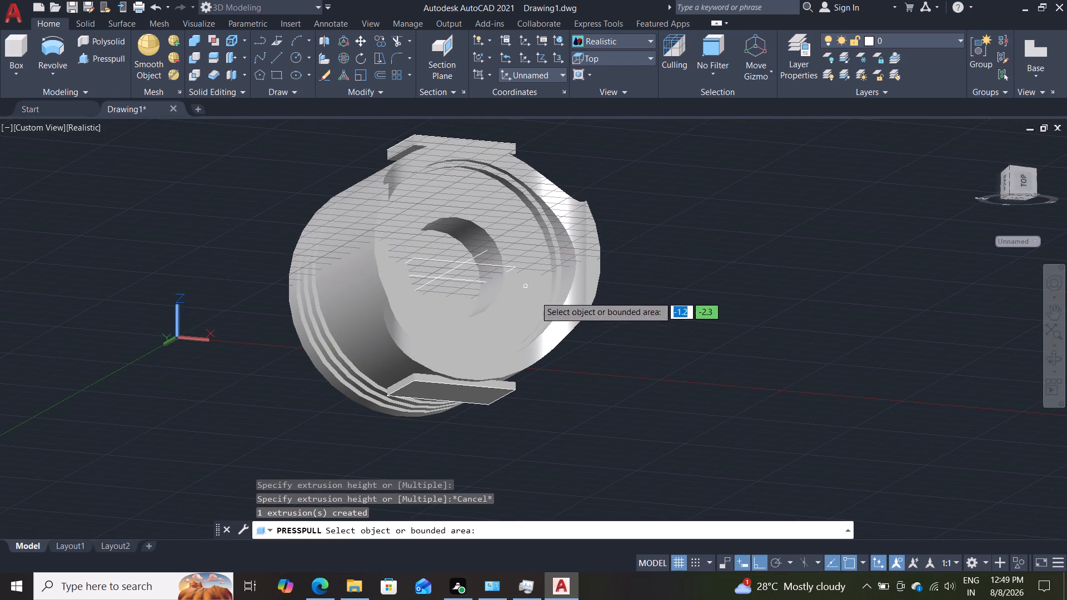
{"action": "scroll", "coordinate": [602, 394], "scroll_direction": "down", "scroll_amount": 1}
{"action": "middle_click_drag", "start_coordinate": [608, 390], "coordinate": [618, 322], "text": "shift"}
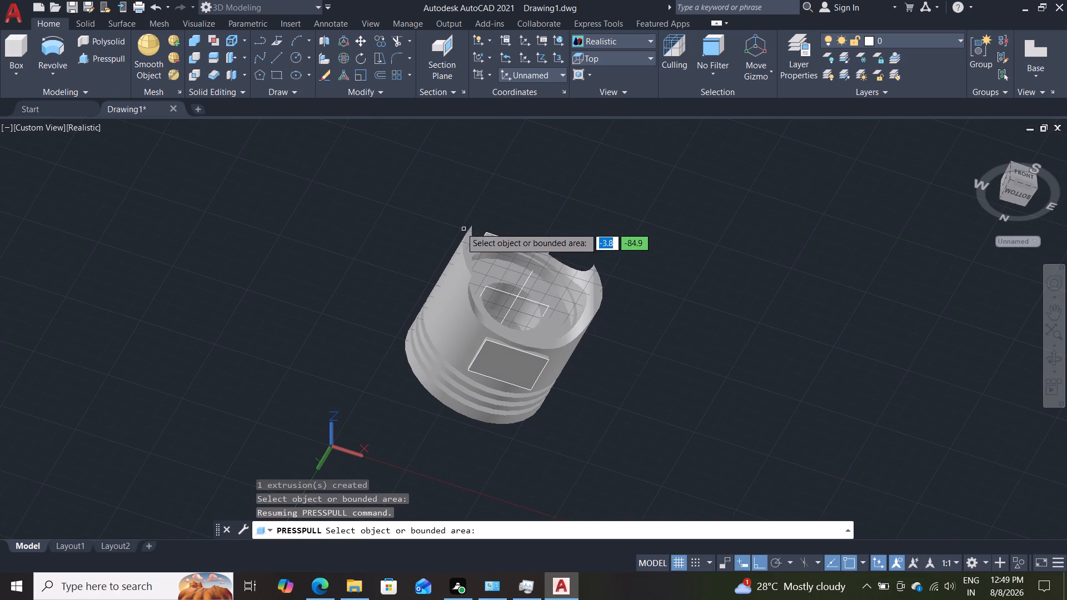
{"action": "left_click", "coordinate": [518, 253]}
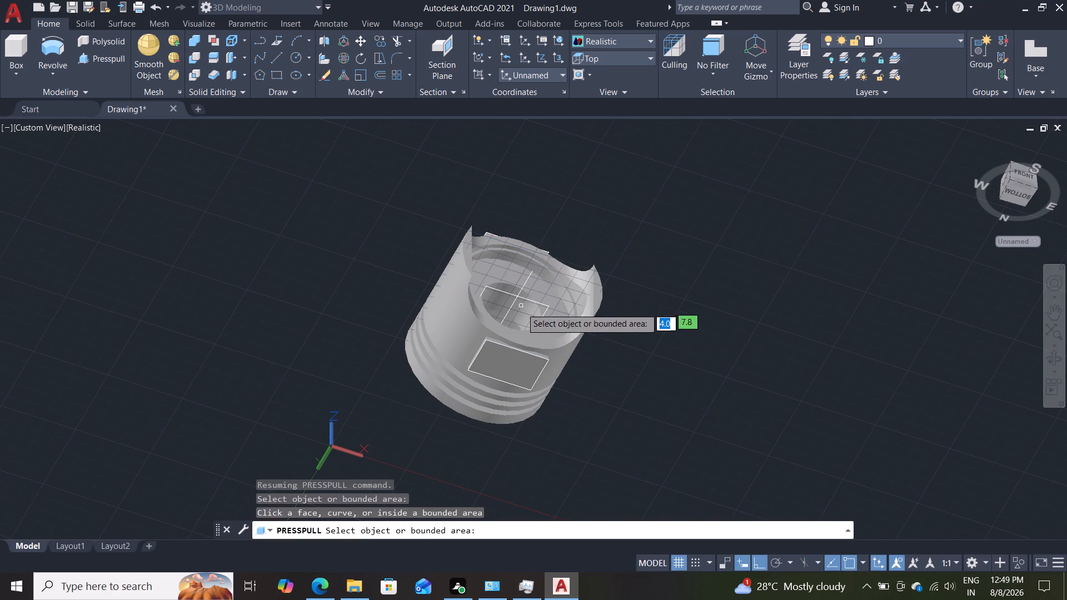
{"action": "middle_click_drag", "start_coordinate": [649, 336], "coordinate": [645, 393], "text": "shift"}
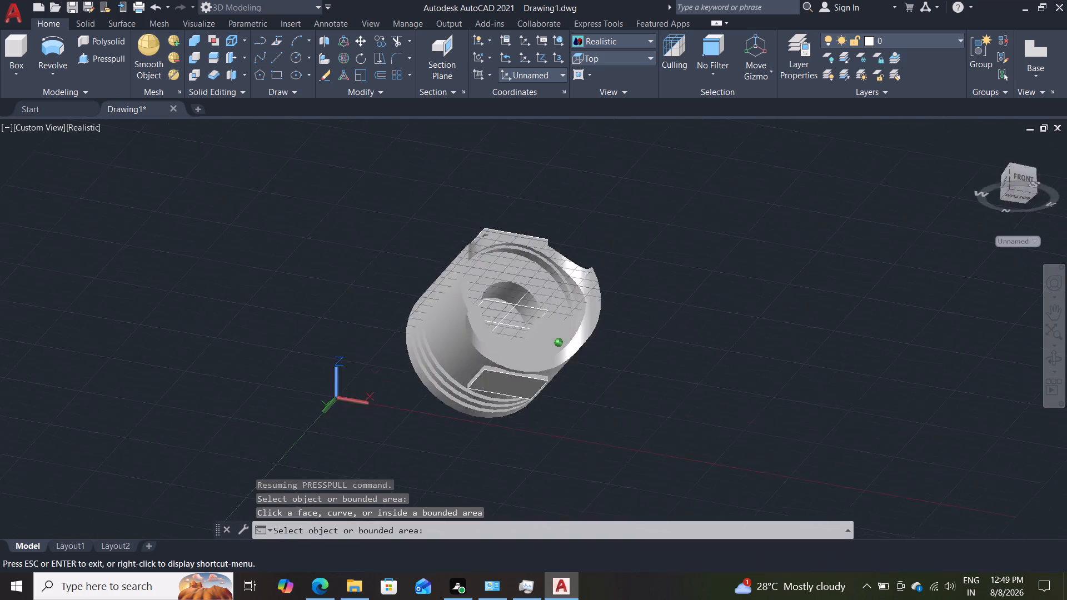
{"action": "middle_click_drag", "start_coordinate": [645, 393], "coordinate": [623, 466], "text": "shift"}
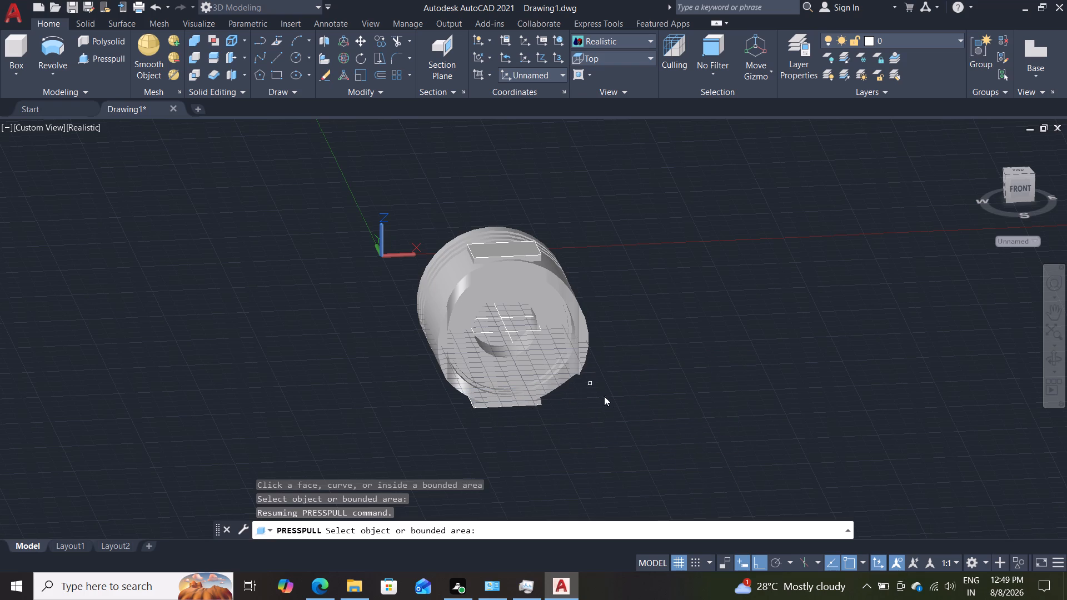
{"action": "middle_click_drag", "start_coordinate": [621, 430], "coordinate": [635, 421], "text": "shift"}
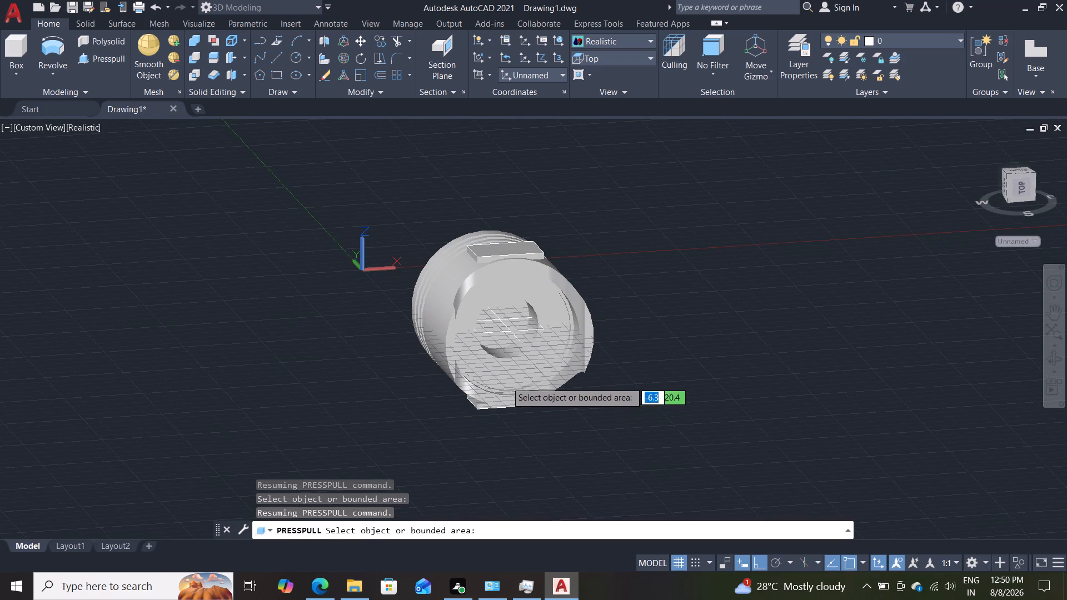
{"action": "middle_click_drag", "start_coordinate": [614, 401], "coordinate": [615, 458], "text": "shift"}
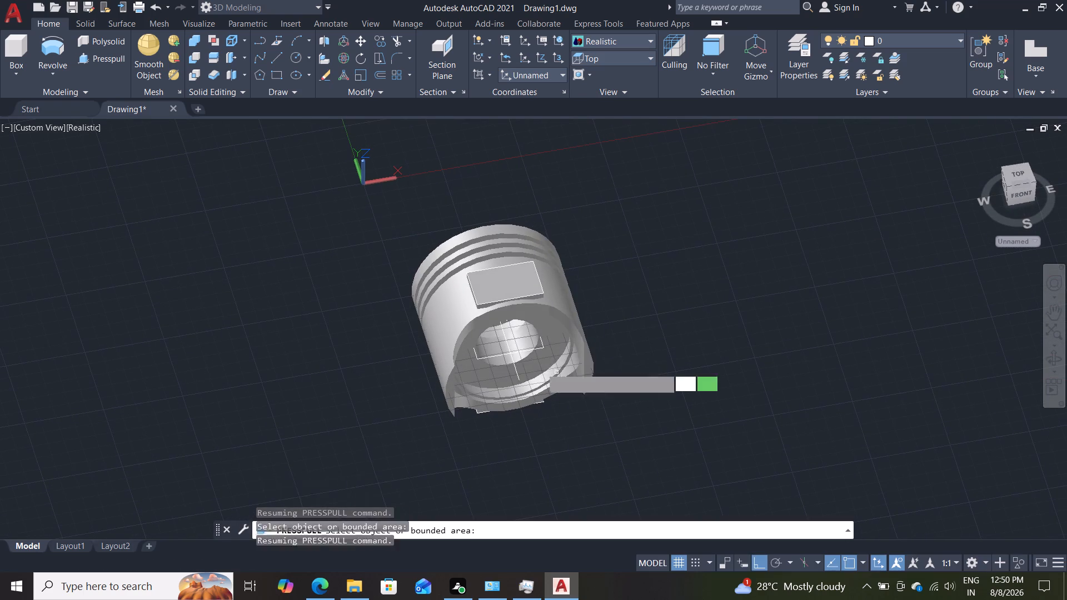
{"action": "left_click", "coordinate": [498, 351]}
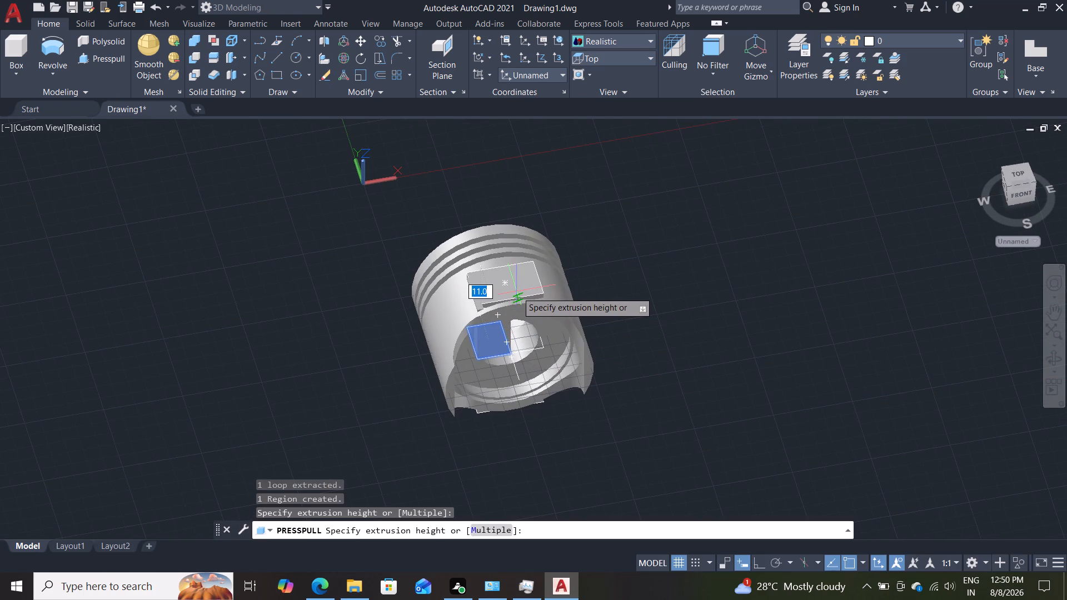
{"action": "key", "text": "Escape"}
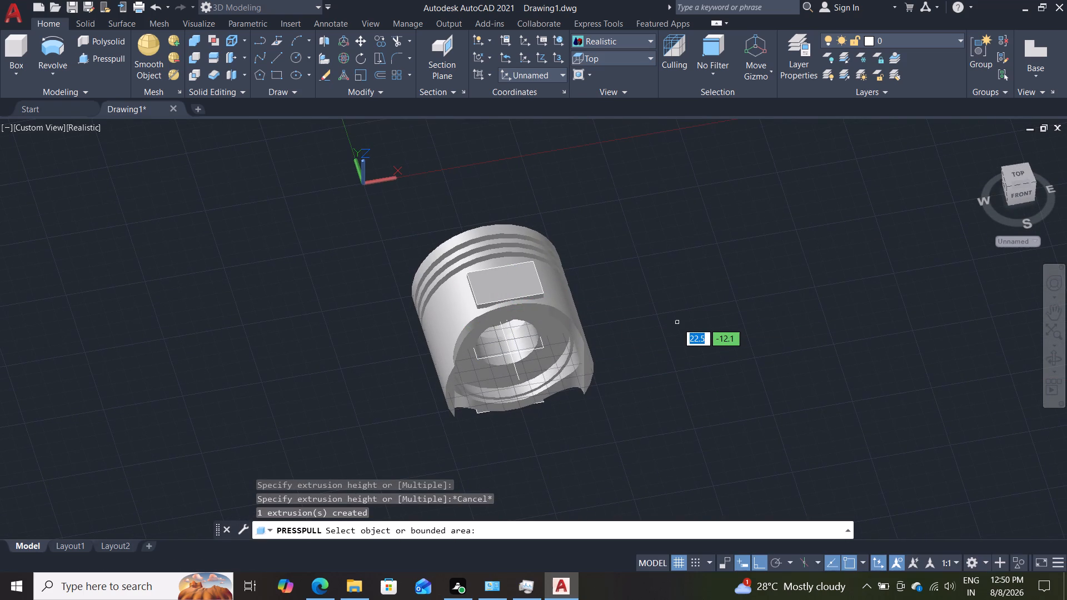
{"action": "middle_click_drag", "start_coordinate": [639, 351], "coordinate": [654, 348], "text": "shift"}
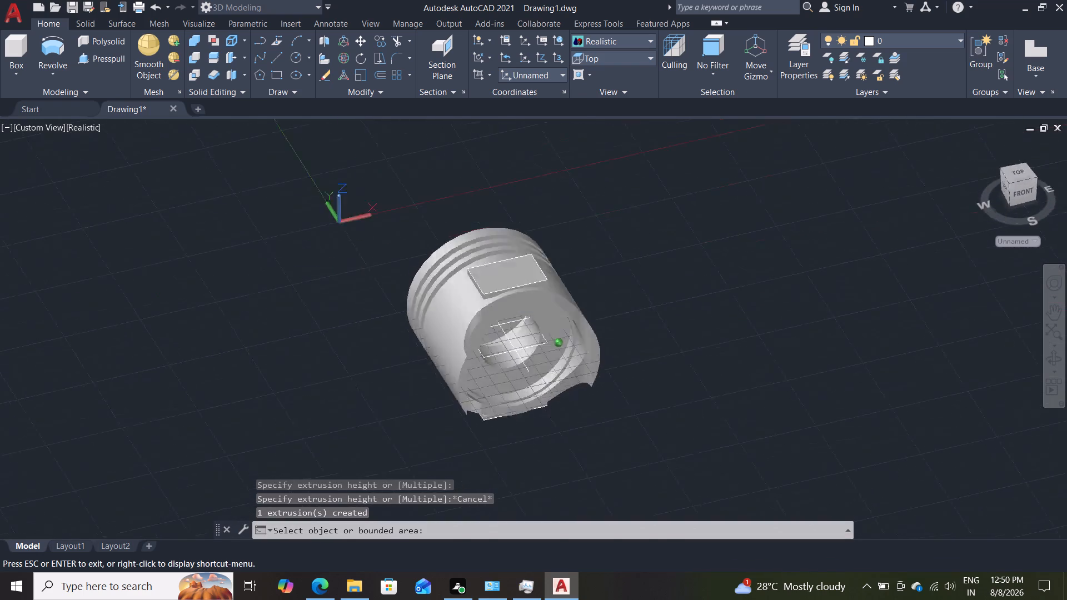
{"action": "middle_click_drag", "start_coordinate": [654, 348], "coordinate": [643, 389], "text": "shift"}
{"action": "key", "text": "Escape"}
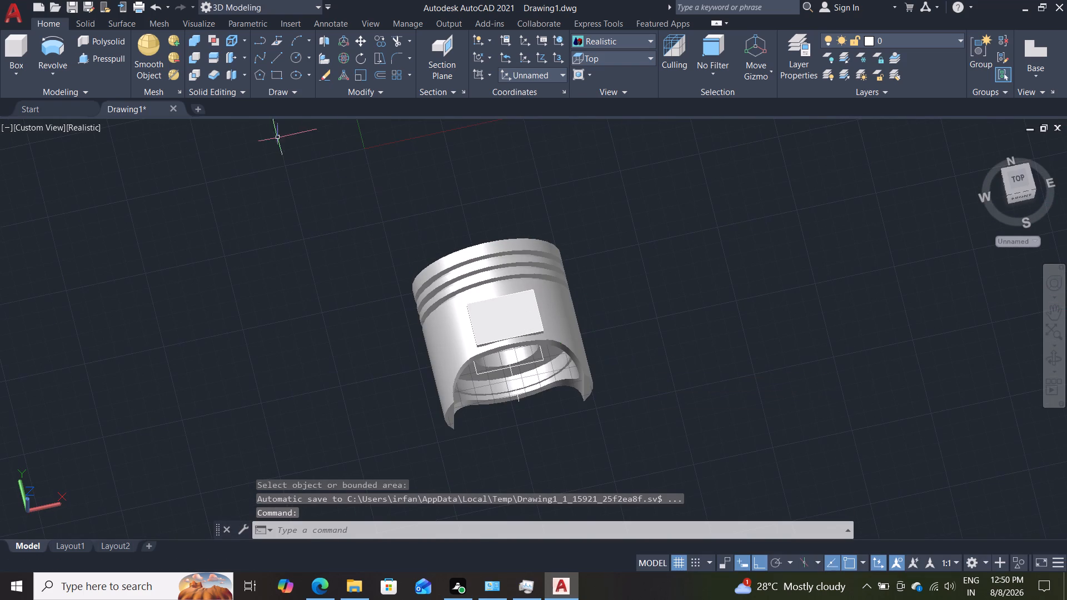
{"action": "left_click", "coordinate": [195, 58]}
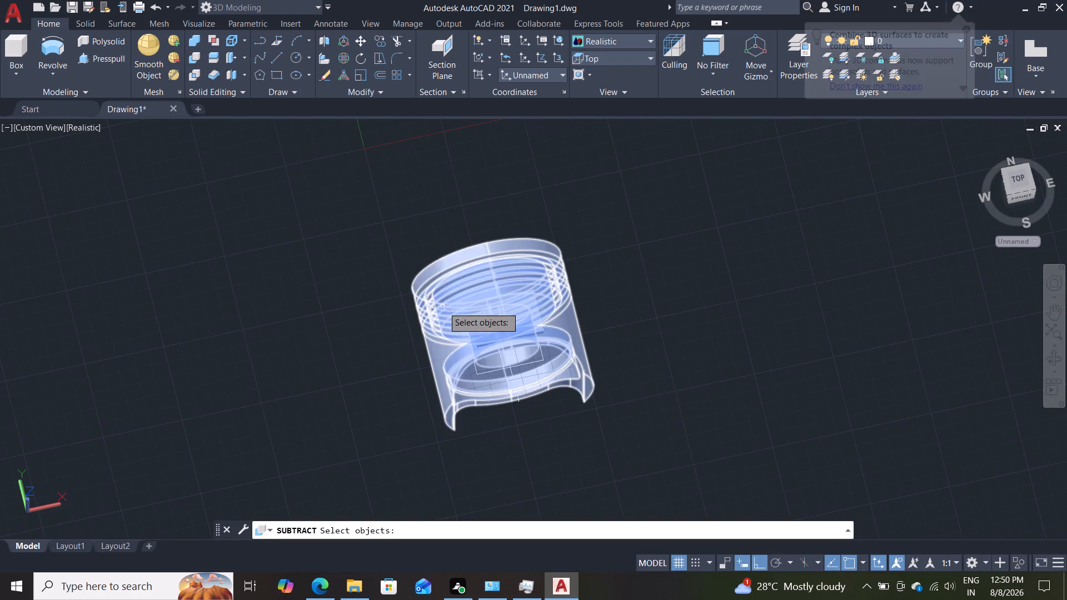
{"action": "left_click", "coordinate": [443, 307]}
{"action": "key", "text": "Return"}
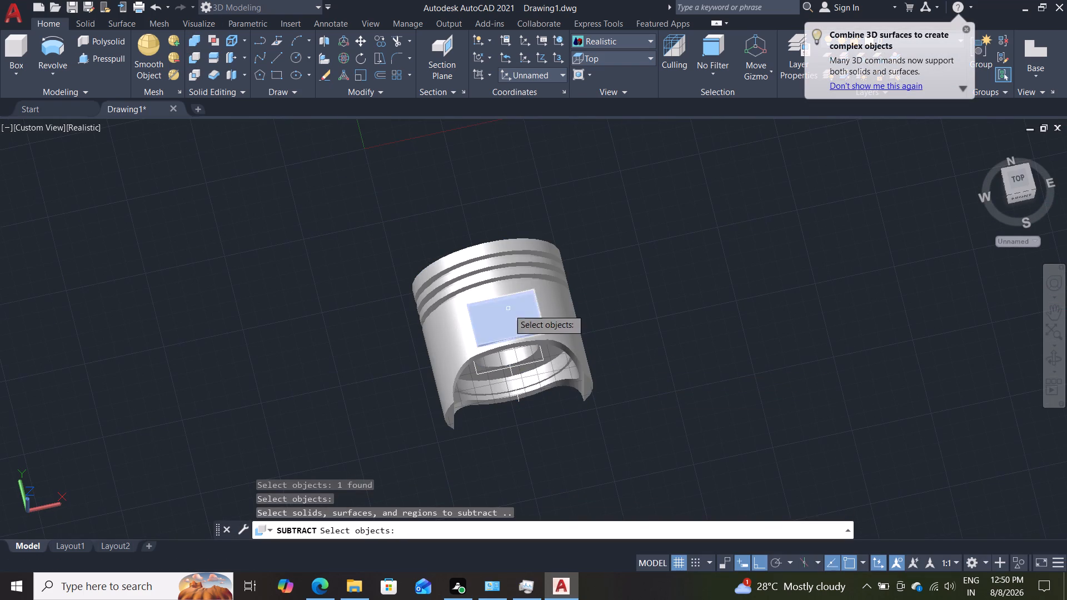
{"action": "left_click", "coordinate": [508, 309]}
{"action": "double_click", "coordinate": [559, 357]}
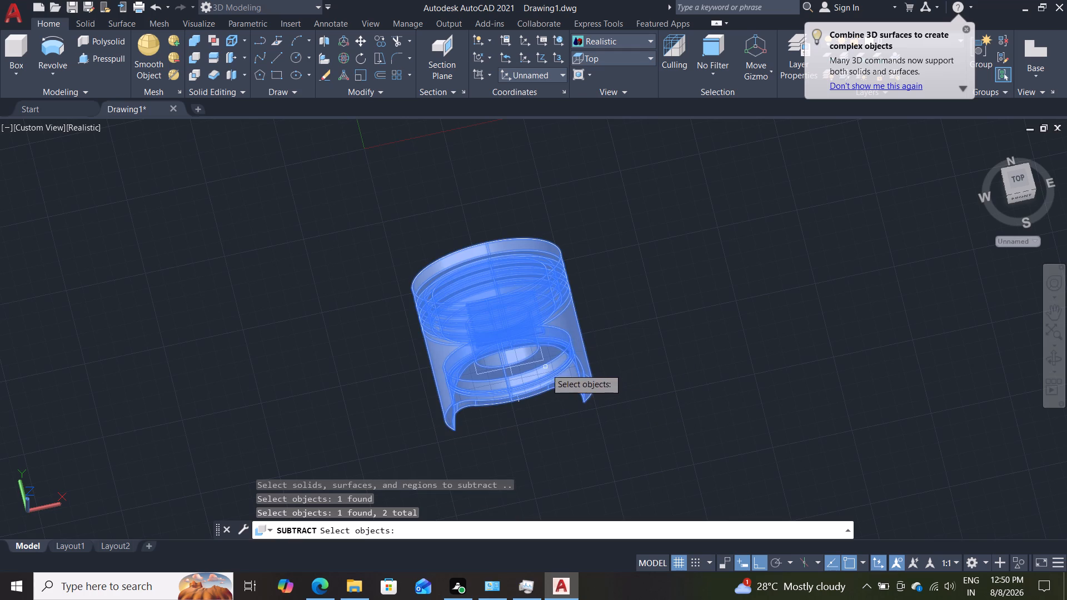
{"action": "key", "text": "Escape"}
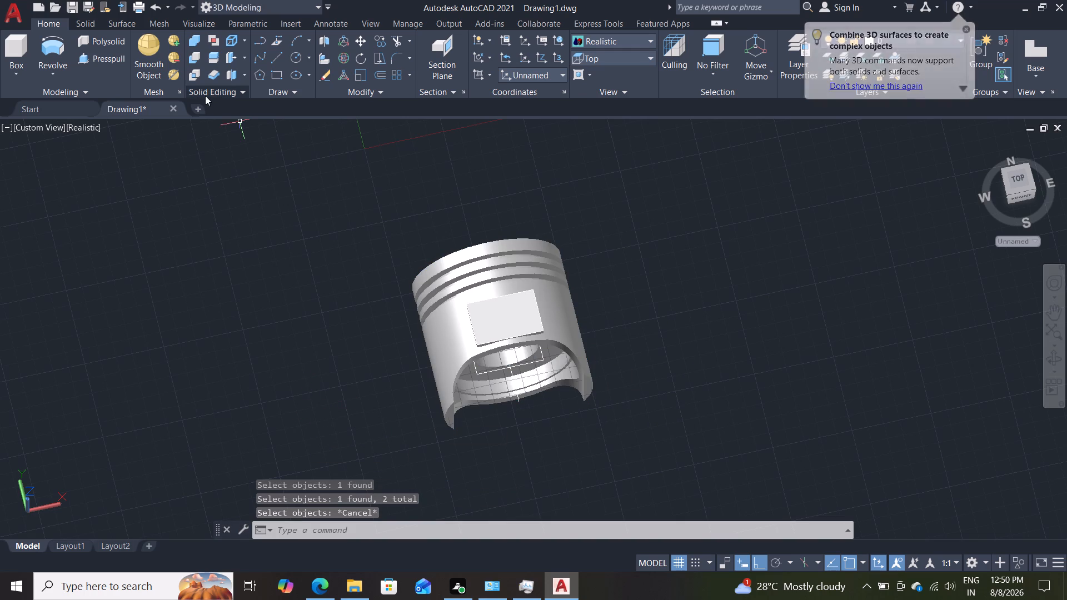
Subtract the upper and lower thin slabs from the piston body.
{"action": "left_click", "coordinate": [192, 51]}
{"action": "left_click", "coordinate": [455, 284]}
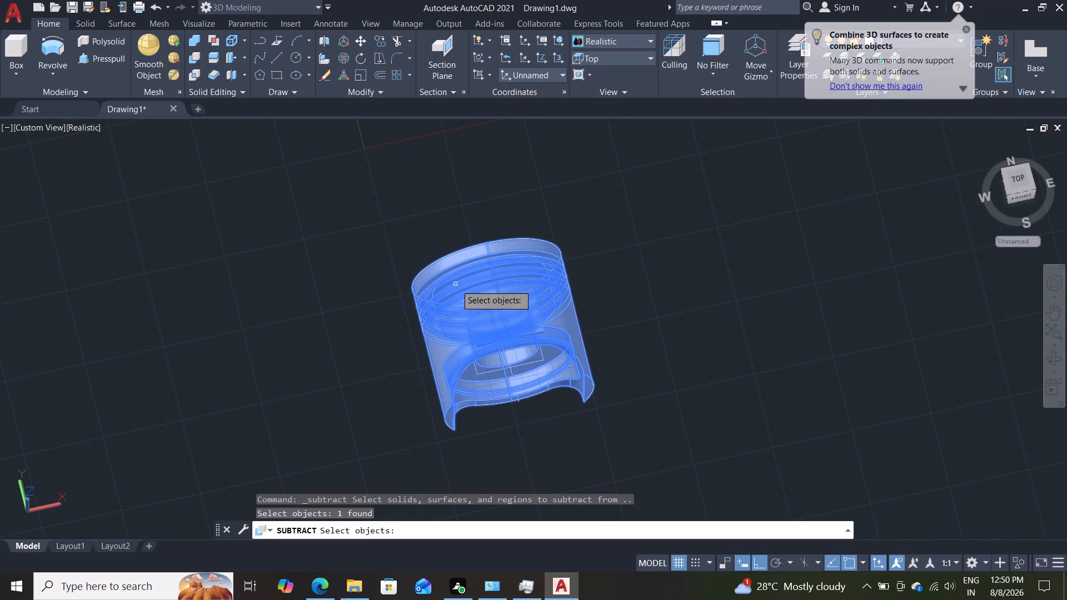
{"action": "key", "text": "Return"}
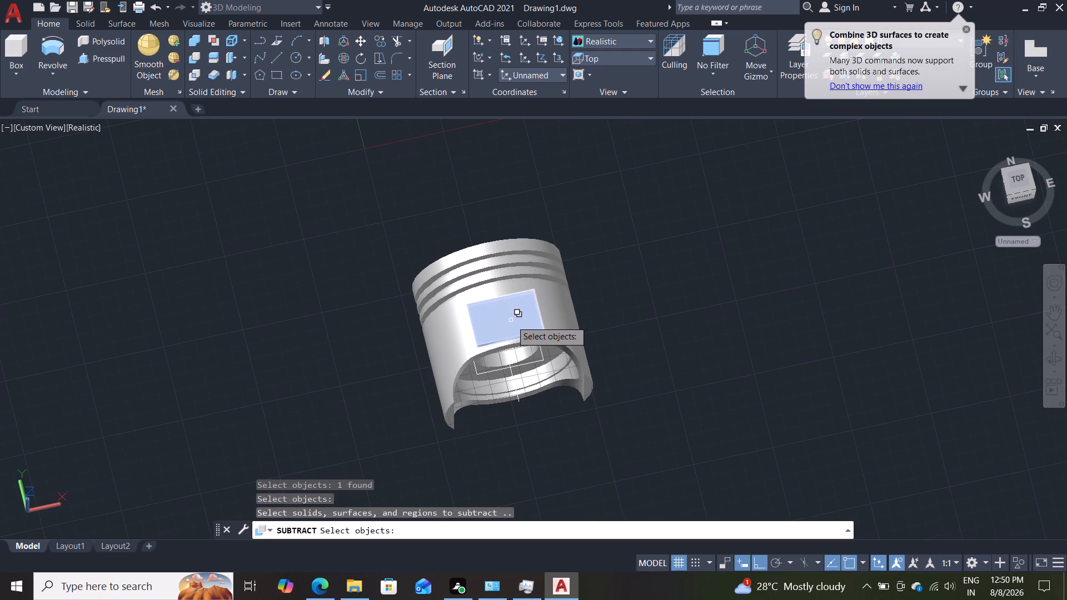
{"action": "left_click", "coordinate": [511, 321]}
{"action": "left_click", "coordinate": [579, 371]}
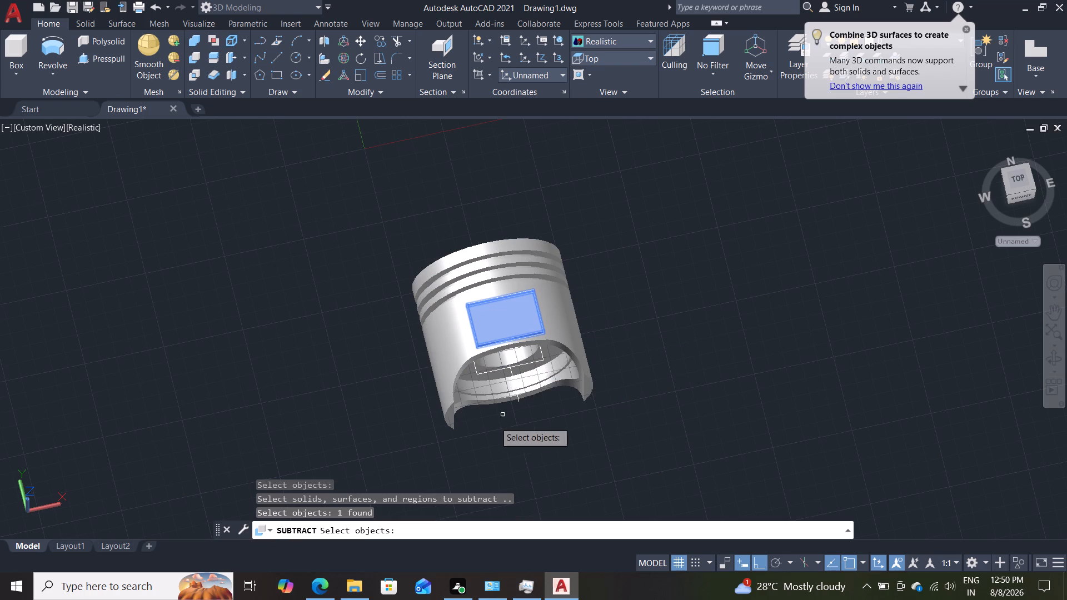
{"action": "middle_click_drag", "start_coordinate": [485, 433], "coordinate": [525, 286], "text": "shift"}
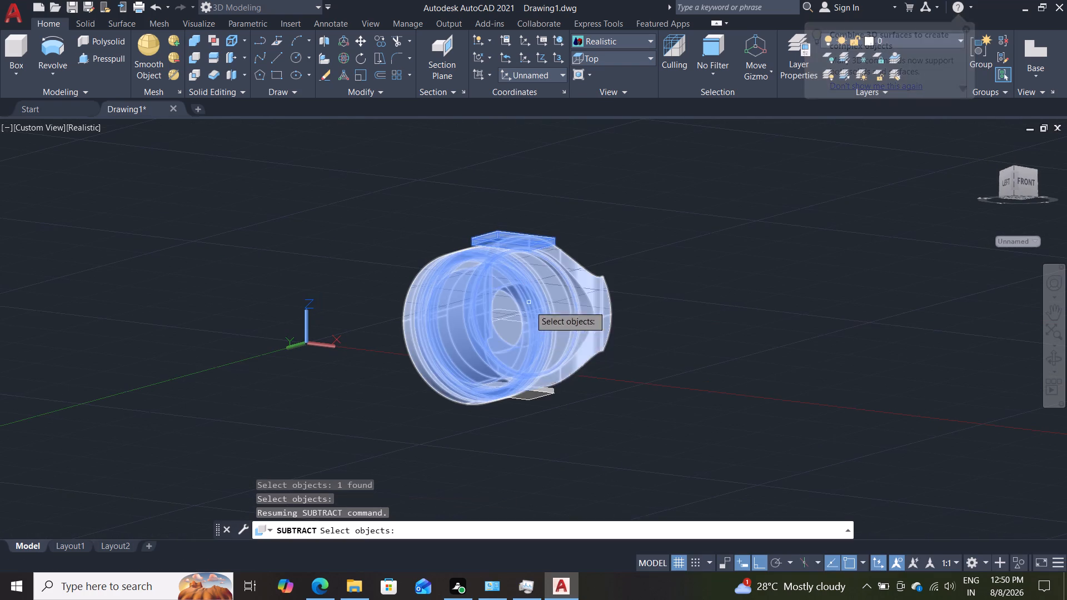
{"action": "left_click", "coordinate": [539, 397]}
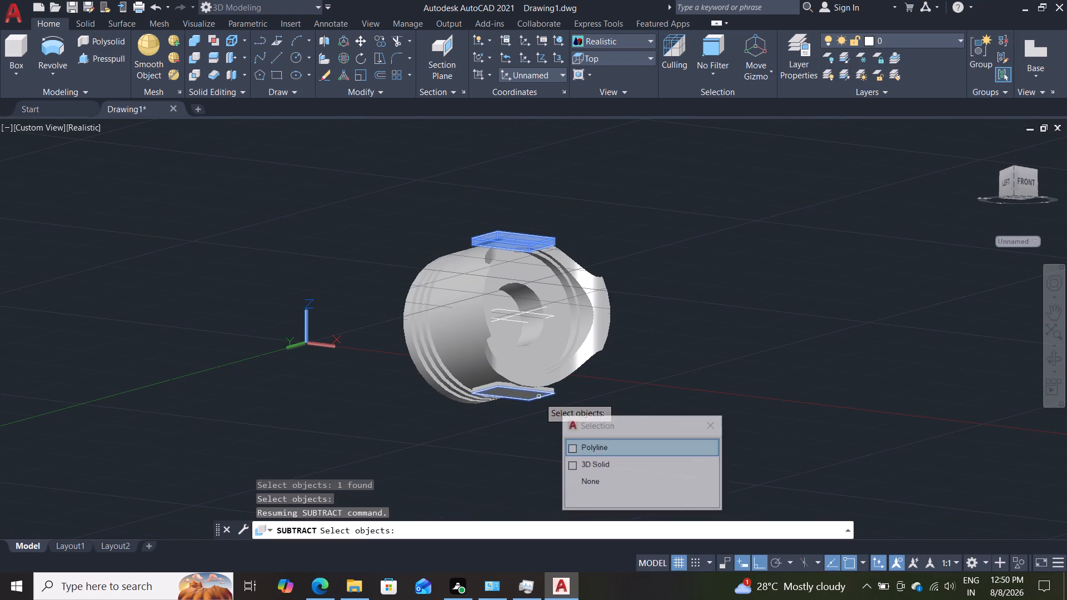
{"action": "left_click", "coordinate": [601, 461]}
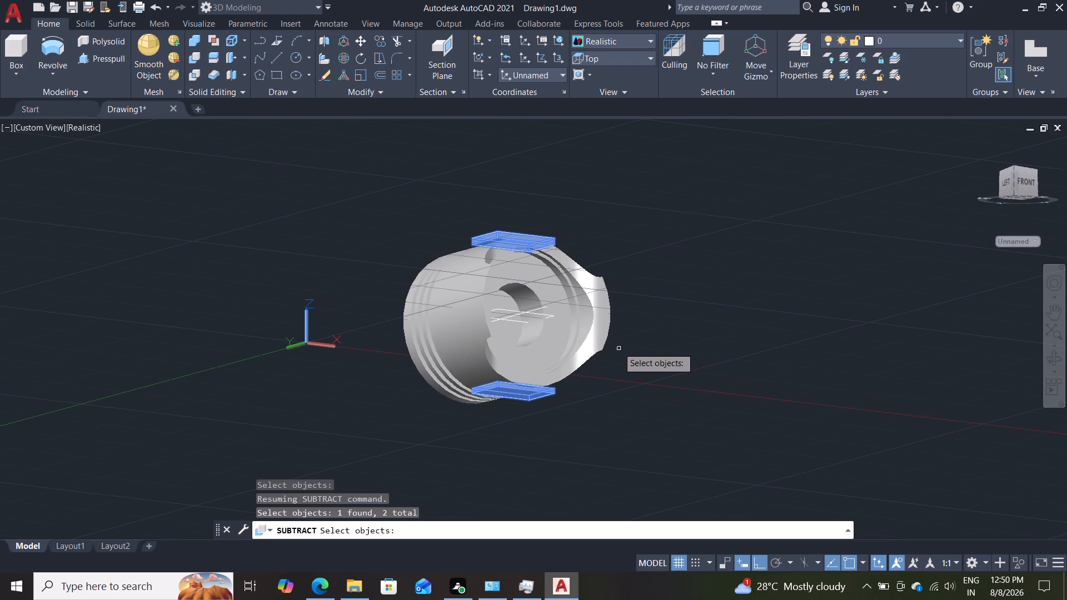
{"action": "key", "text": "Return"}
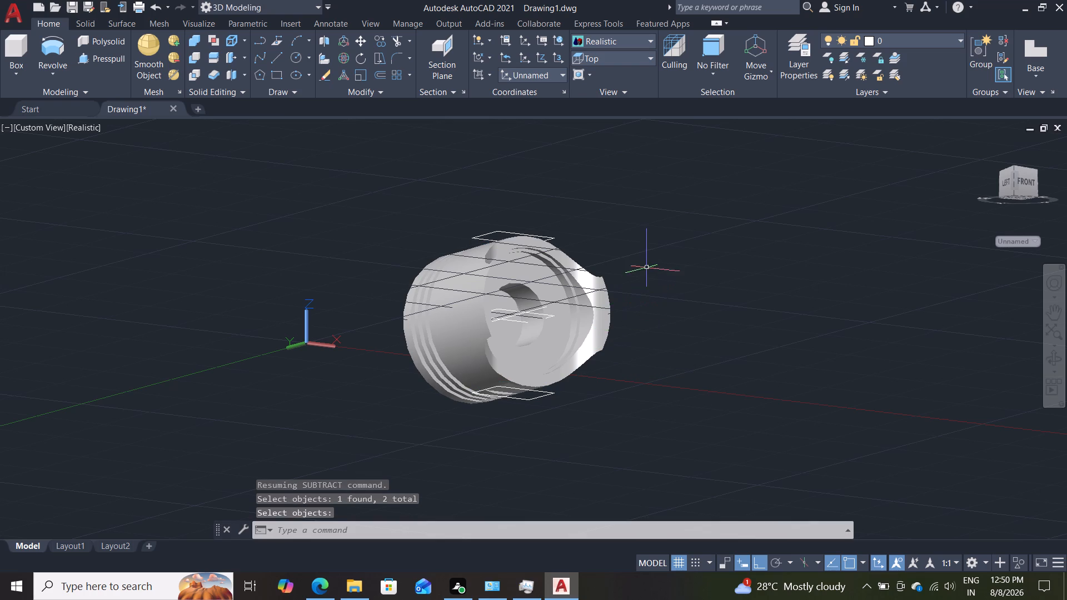
Examine the cut recesses on both sides of the piston from the open skirt end, the side and underneath.
{"action": "middle_click_drag", "start_coordinate": [662, 264], "coordinate": [580, 313], "text": "shift"}
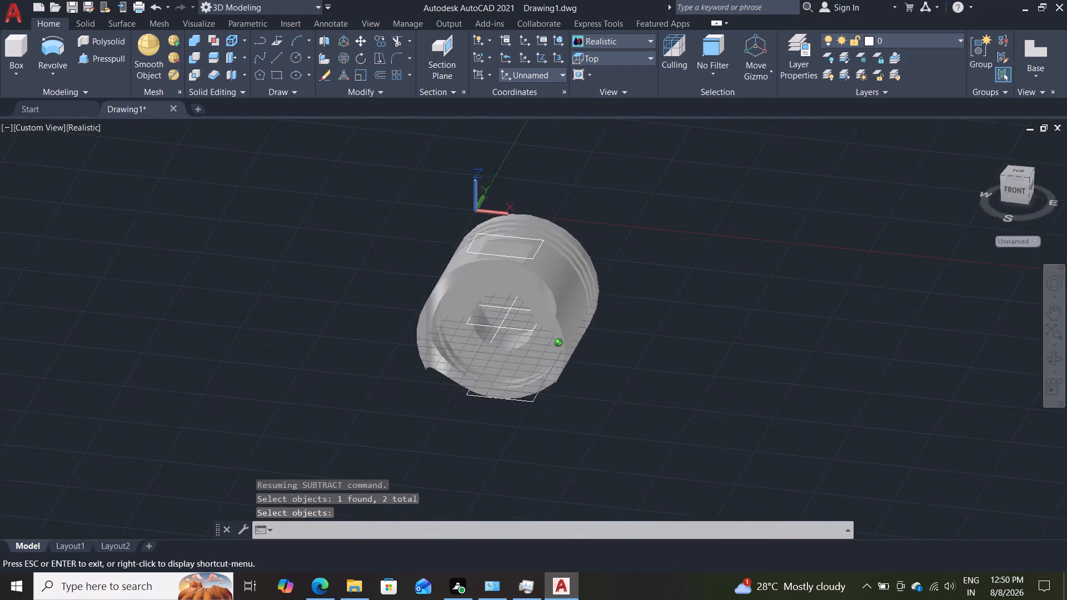
{"action": "middle_click_drag", "start_coordinate": [580, 313], "coordinate": [754, 252], "text": "shift"}
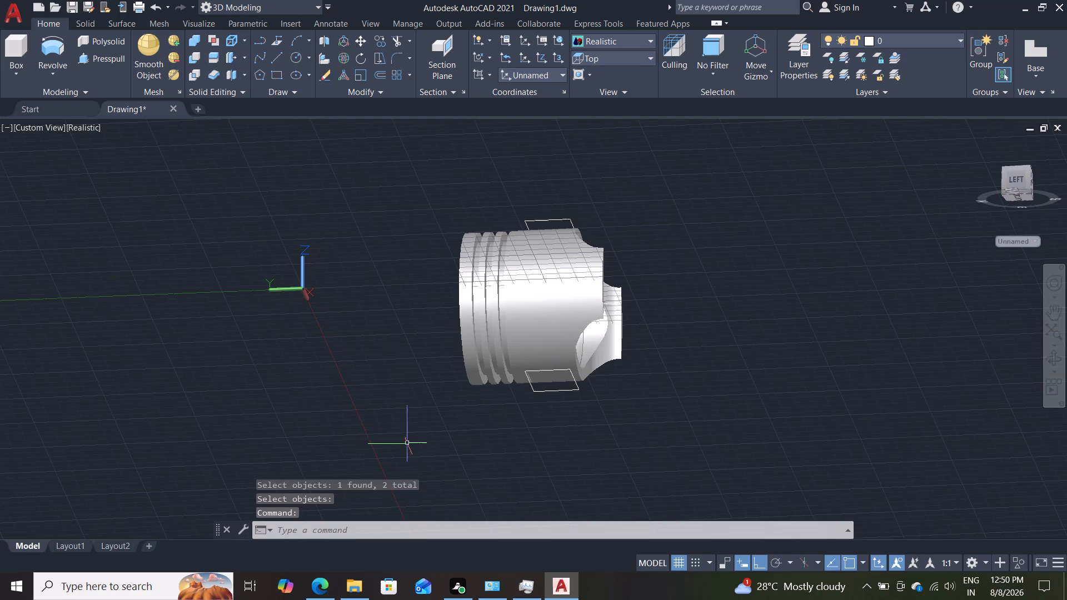
{"action": "middle_click_drag", "start_coordinate": [411, 442], "coordinate": [674, 202], "text": "shift"}
{"action": "scroll", "coordinate": [412, 441], "scroll_direction": "up", "scroll_amount": 1, "text": "shift"}
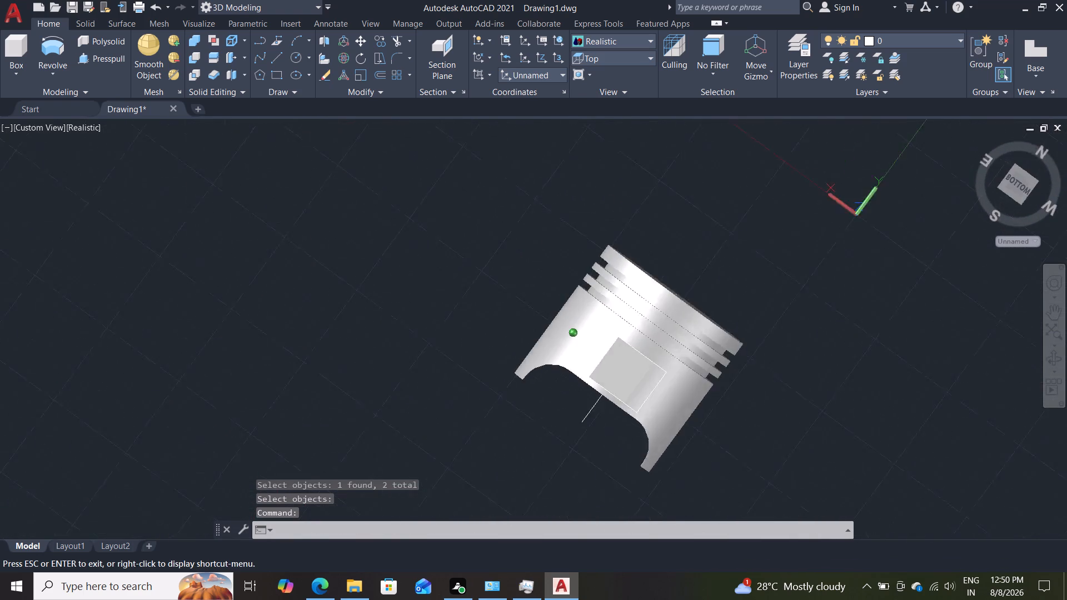
{"action": "middle_click_drag", "start_coordinate": [674, 202], "coordinate": [575, 110], "text": "shift"}
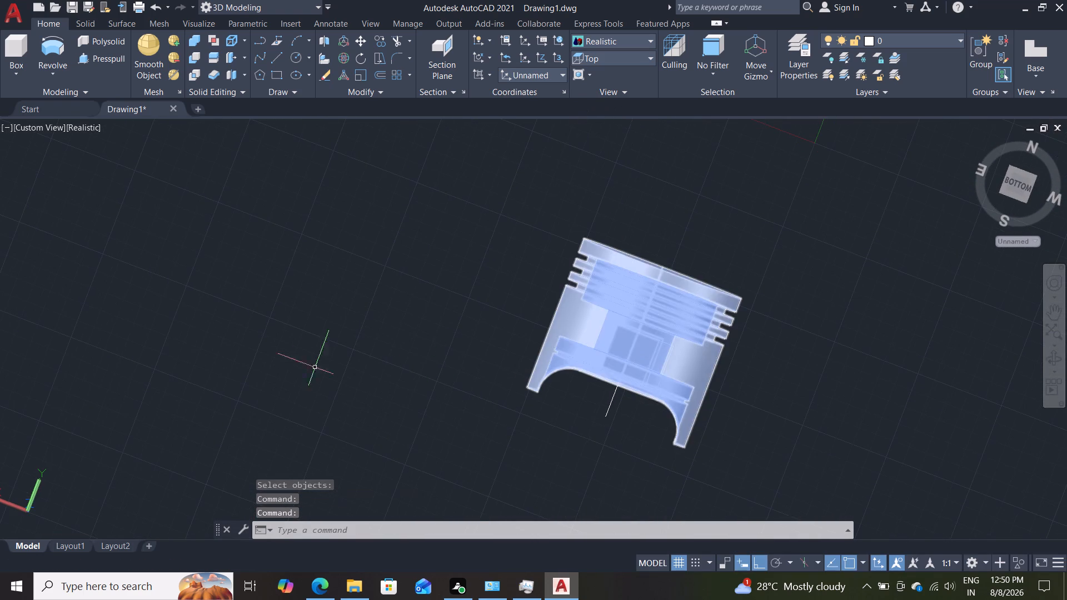
{"action": "middle_click_drag", "start_coordinate": [363, 334], "coordinate": [488, 301], "text": "shift"}
{"action": "middle_click_drag", "start_coordinate": [313, 398], "coordinate": [314, 400], "text": "shift"}
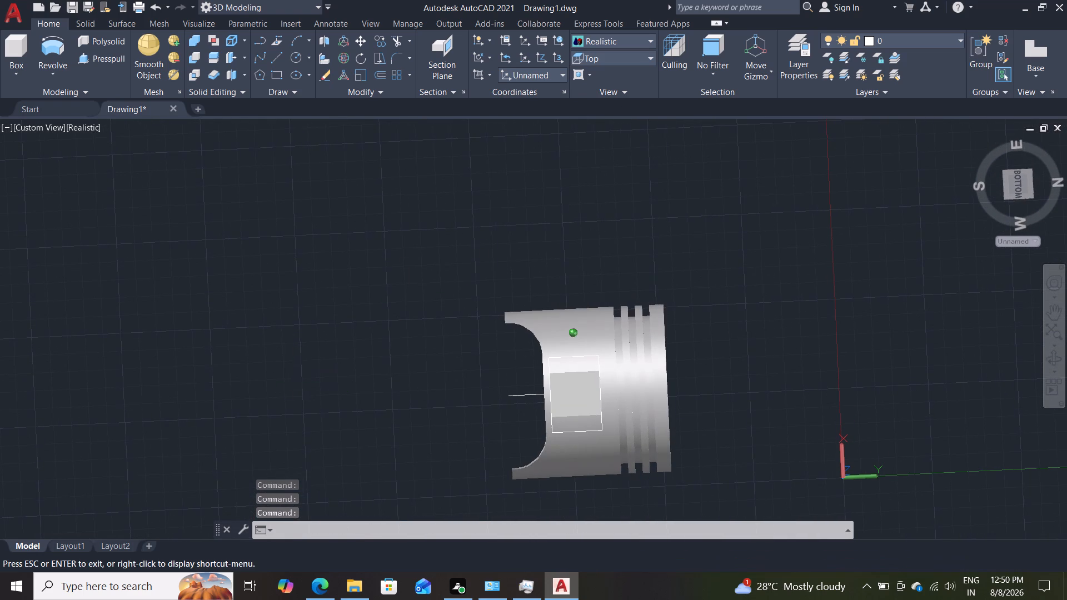
{"action": "middle_click_drag", "start_coordinate": [314, 400], "coordinate": [601, 361], "text": "shift"}
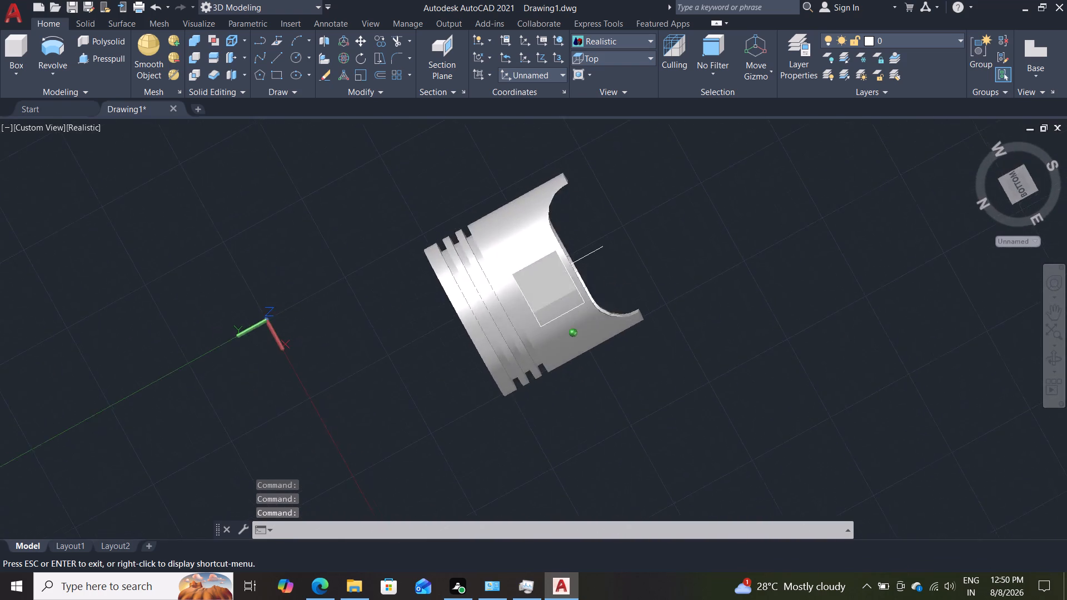
{"action": "middle_click_drag", "start_coordinate": [601, 361], "coordinate": [533, 338], "text": "shift"}
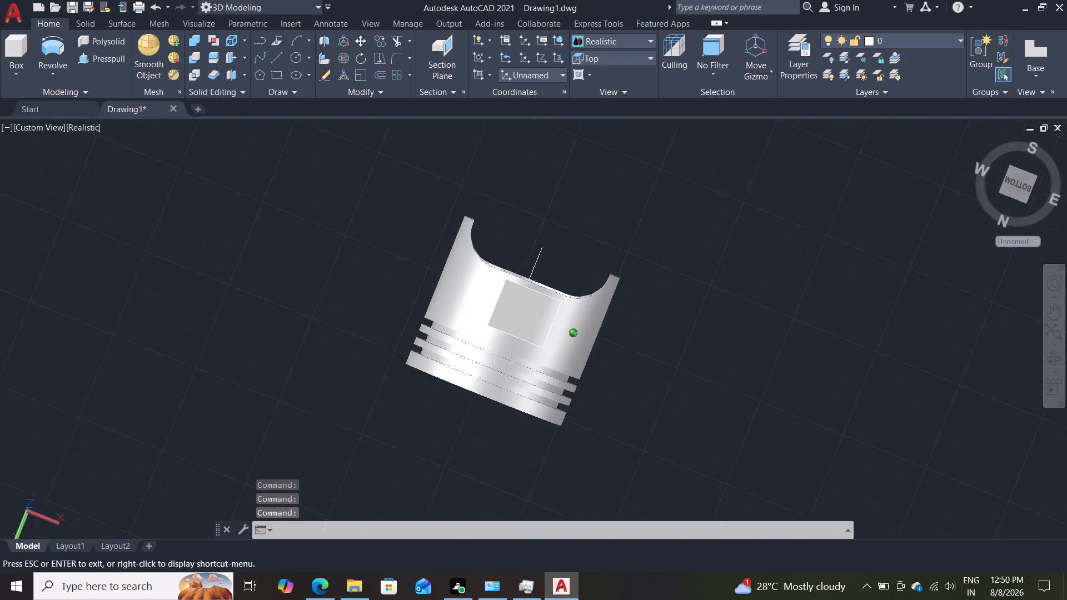
{"action": "middle_click_drag", "start_coordinate": [533, 338], "coordinate": [571, 316], "text": "shift"}
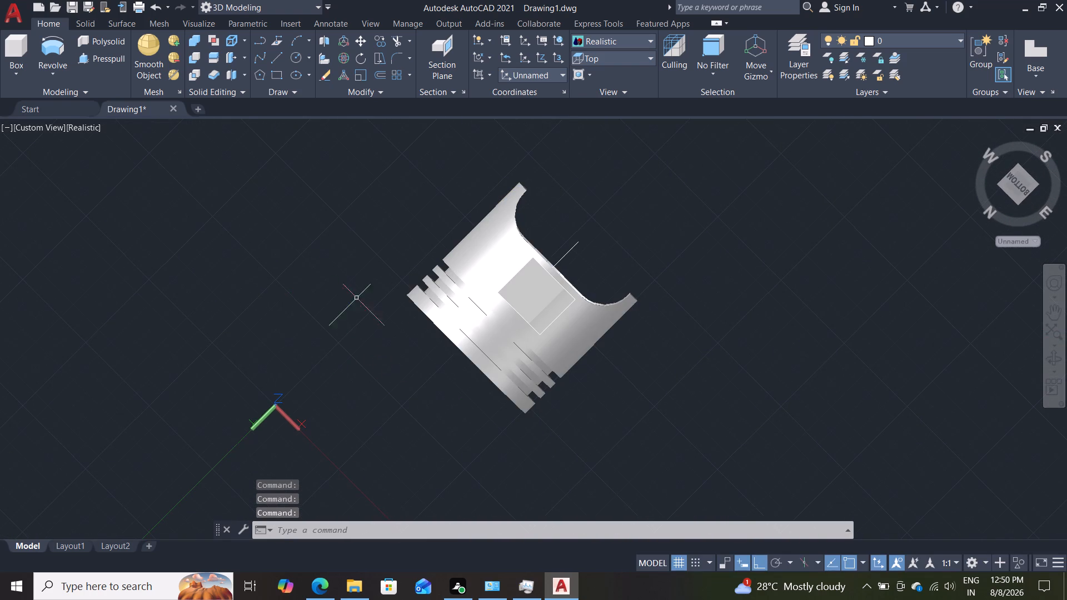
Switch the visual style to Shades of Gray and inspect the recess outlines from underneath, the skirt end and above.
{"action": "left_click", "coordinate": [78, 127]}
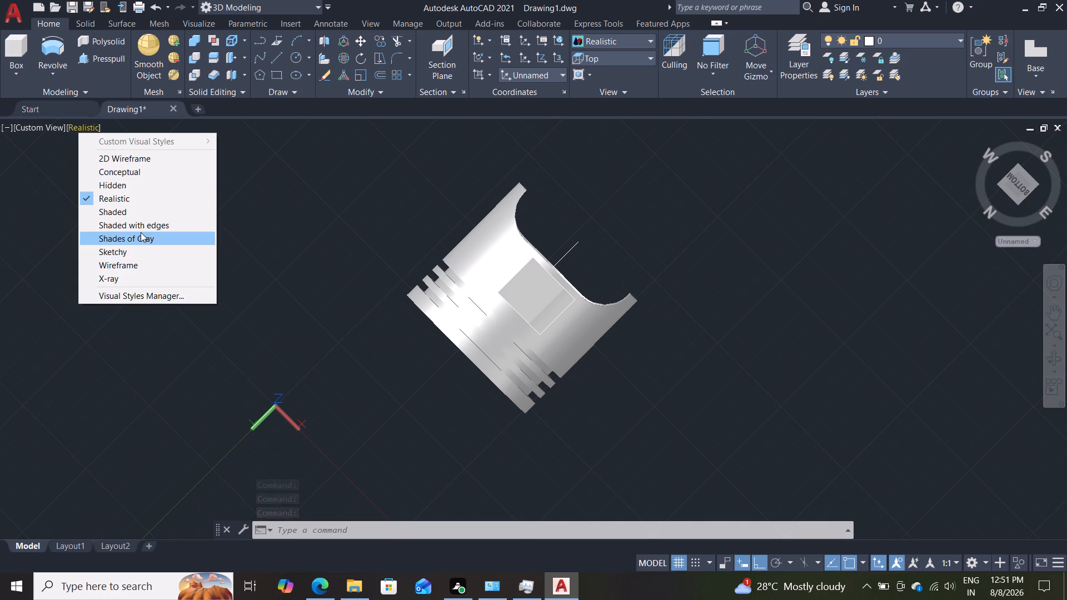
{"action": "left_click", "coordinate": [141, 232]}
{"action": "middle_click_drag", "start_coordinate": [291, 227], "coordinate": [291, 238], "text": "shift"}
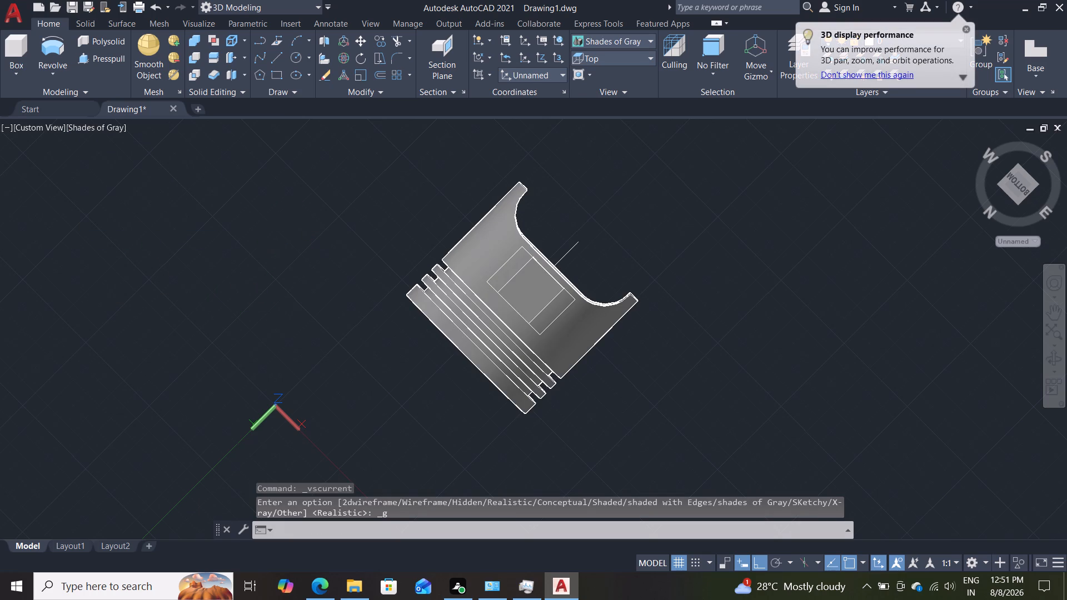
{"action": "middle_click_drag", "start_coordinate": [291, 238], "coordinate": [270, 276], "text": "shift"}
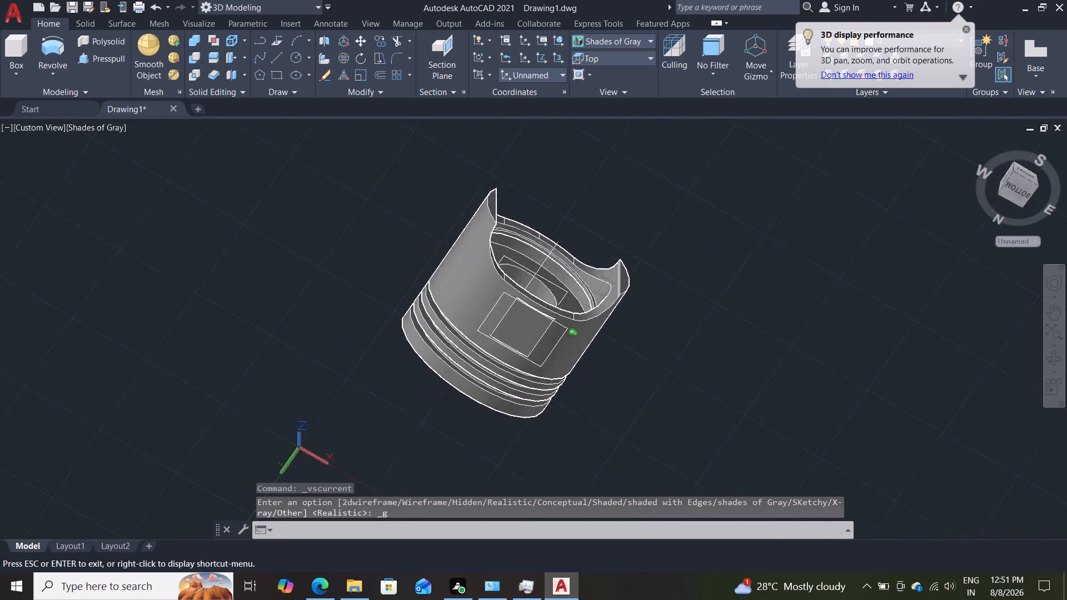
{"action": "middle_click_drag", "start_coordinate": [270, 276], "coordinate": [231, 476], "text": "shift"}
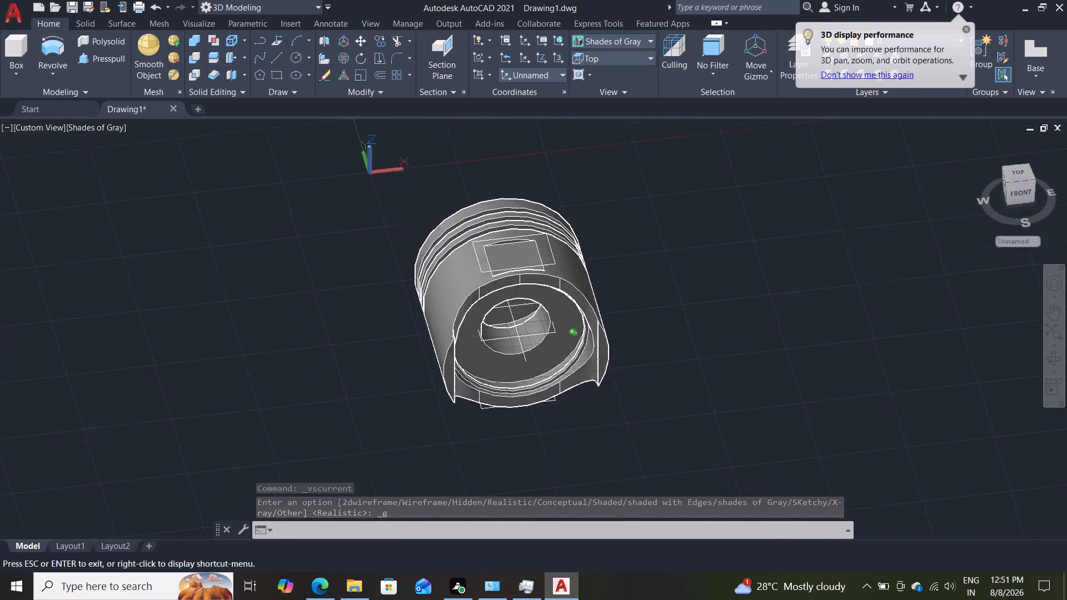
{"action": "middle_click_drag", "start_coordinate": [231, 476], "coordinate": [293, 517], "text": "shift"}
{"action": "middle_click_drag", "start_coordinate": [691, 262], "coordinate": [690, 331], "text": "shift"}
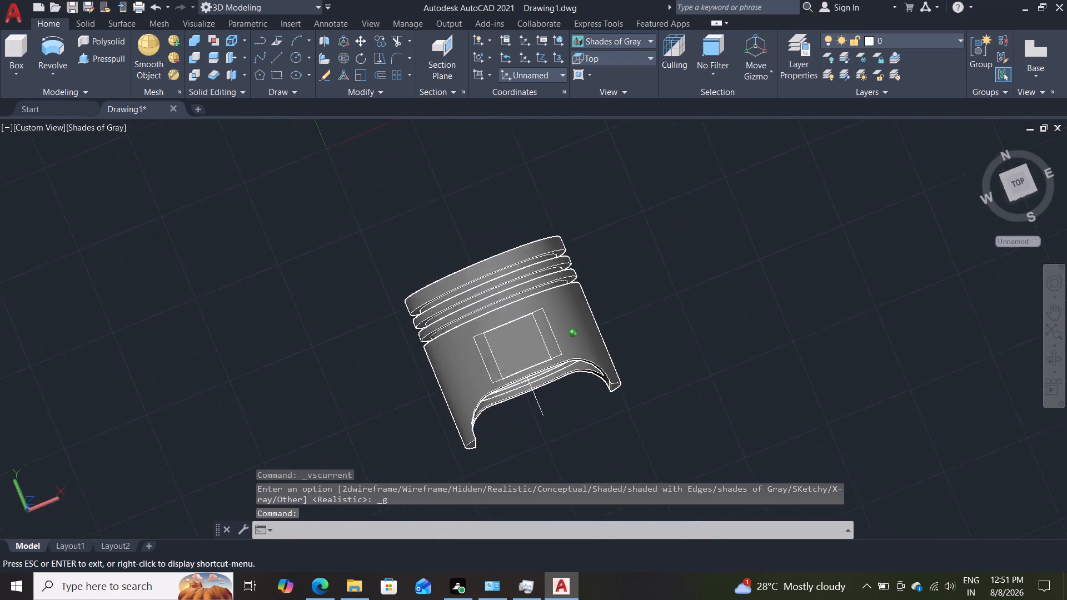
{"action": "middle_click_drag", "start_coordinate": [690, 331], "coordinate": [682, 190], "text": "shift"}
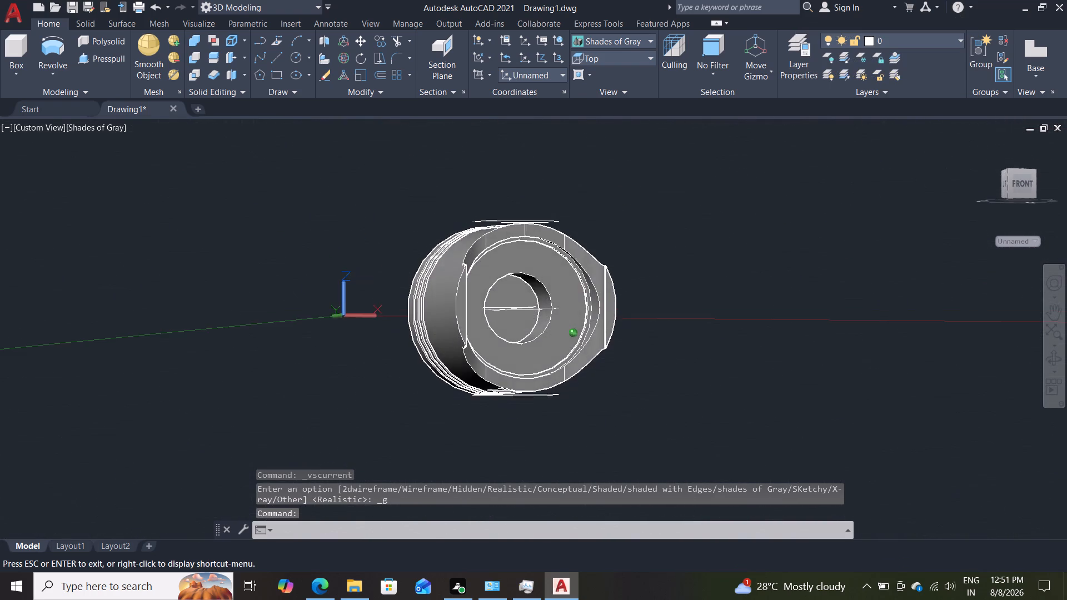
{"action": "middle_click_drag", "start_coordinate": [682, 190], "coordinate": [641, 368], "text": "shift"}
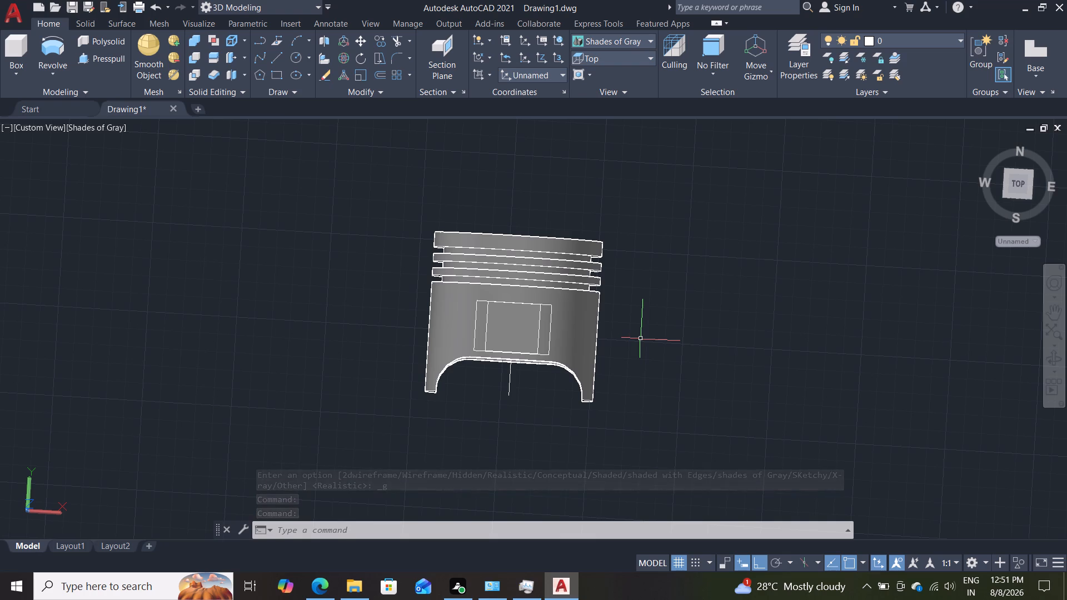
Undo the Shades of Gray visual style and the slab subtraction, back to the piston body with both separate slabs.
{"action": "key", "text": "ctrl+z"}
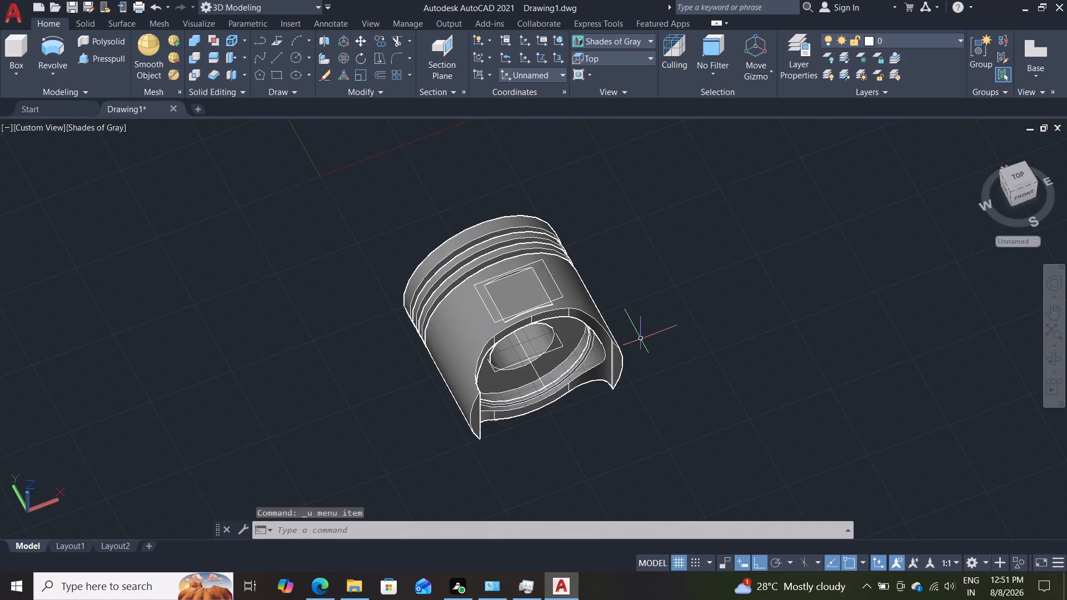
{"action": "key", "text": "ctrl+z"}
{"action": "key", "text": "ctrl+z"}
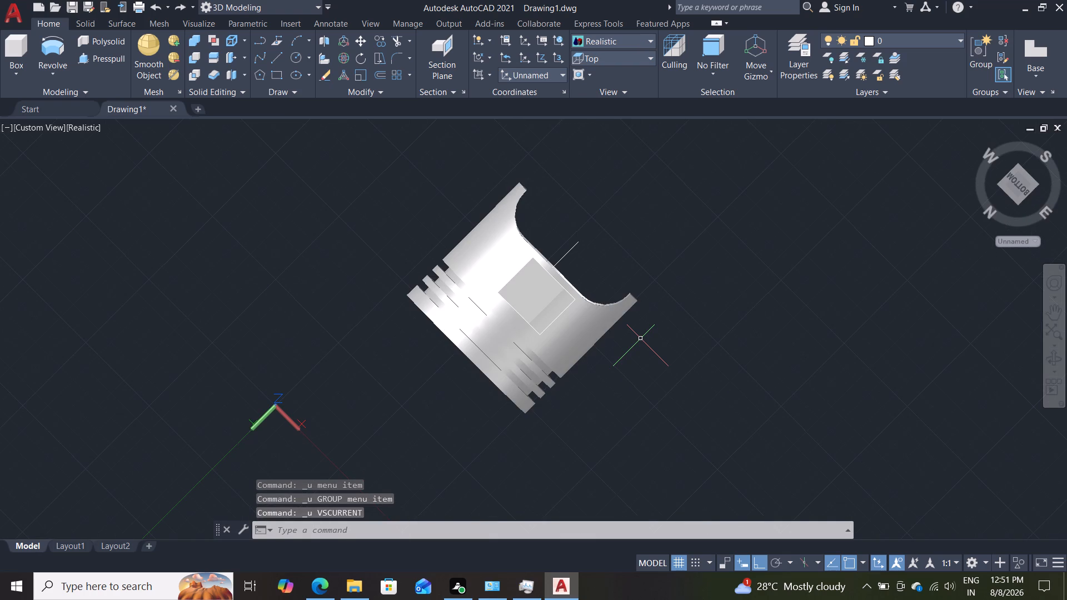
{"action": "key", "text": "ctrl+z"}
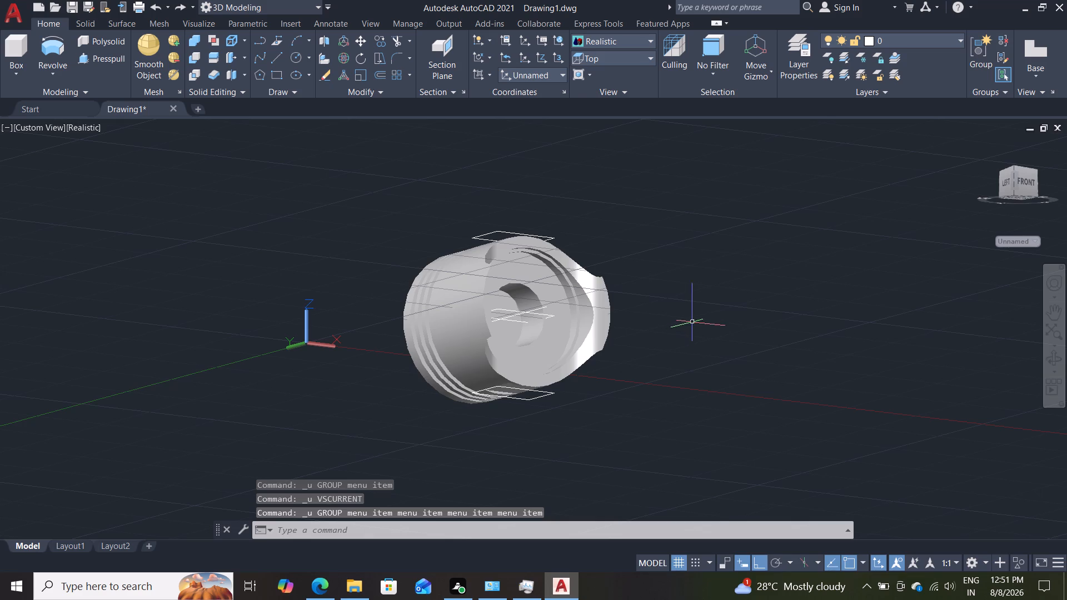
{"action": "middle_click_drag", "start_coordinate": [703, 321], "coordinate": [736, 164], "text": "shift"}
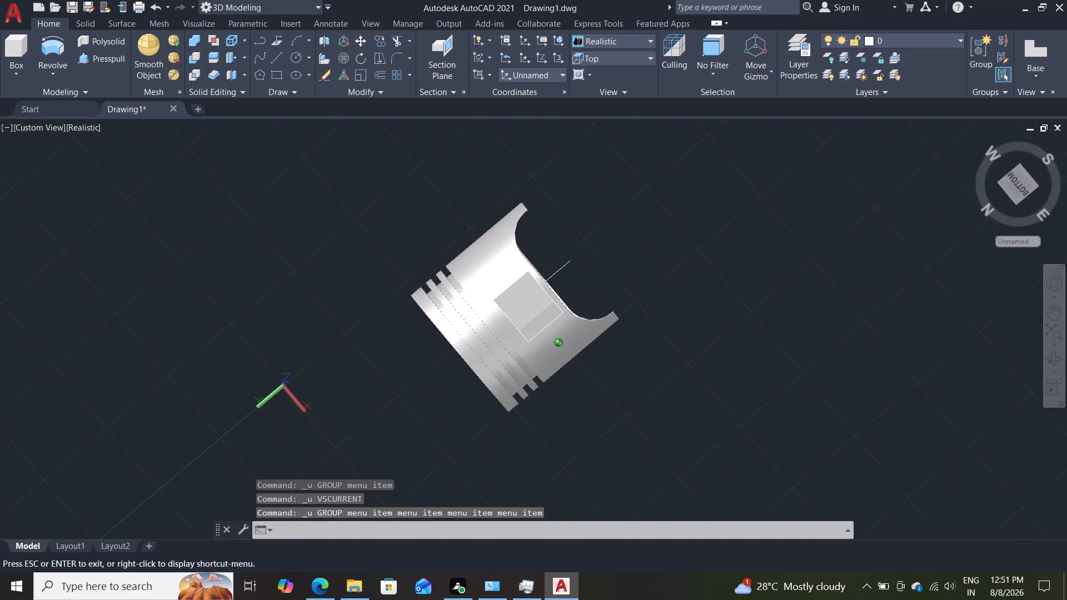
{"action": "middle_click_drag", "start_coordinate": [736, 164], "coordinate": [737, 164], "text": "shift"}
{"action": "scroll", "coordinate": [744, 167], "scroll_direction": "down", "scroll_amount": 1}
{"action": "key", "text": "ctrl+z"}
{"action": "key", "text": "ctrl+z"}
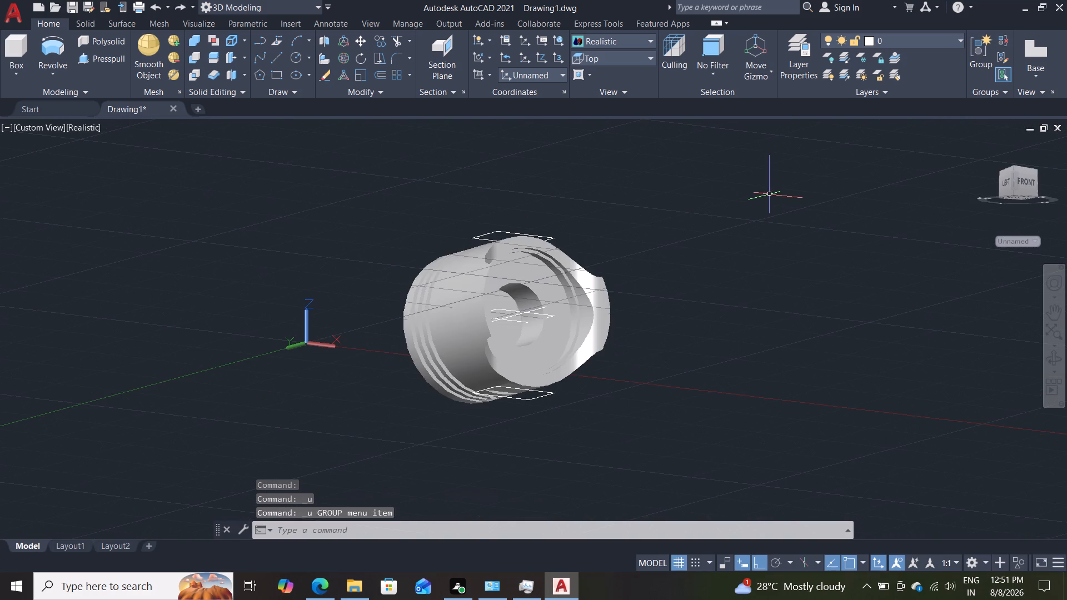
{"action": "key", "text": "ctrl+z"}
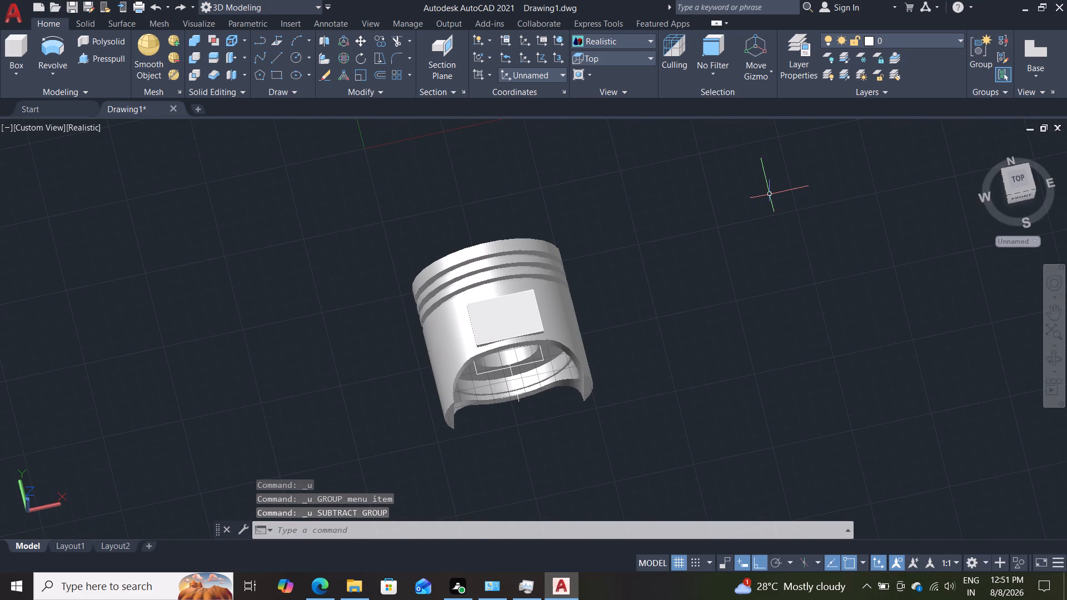
Examine how the upper and lower slabs sit against the piston body from the skirt end and the side.
{"action": "middle_click_drag", "start_coordinate": [605, 421], "coordinate": [615, 398], "text": "shift"}
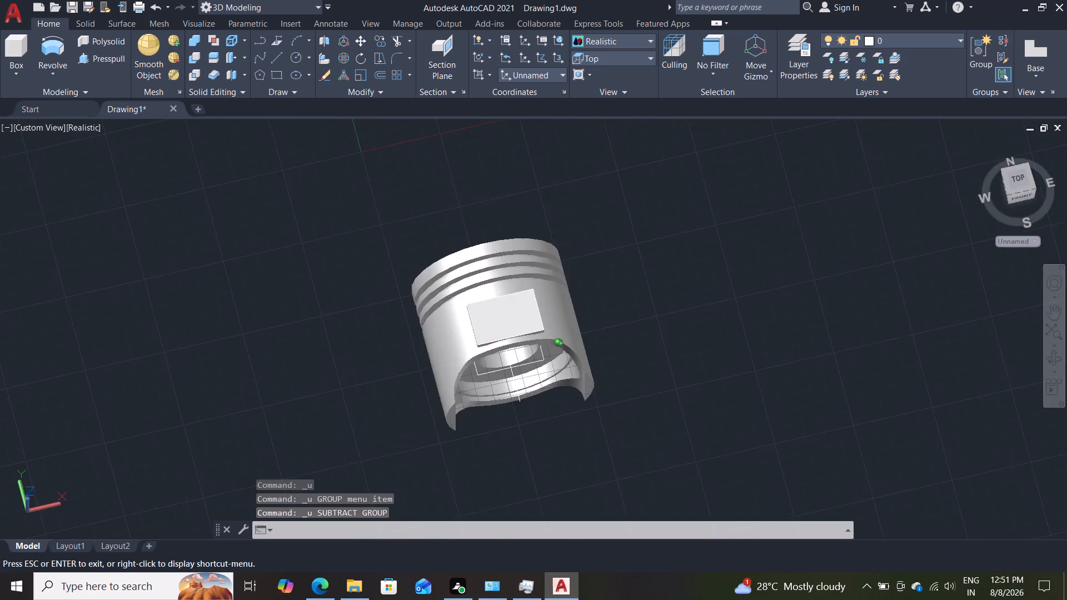
{"action": "middle_click_drag", "start_coordinate": [615, 398], "coordinate": [612, 341], "text": "shift"}
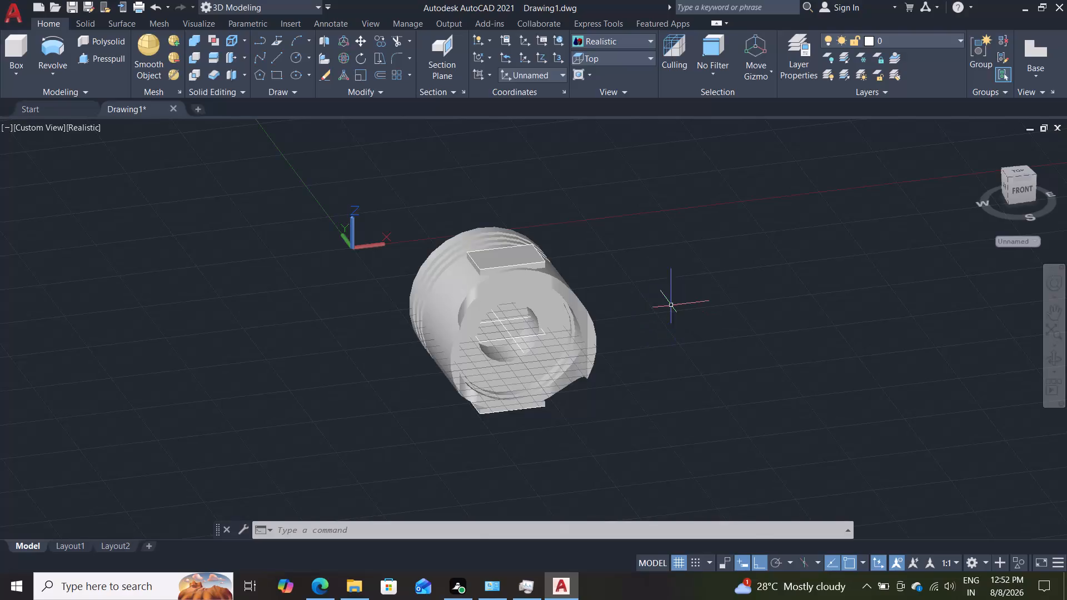
{"action": "middle_click_drag", "start_coordinate": [667, 302], "coordinate": [819, 228], "text": "shift"}
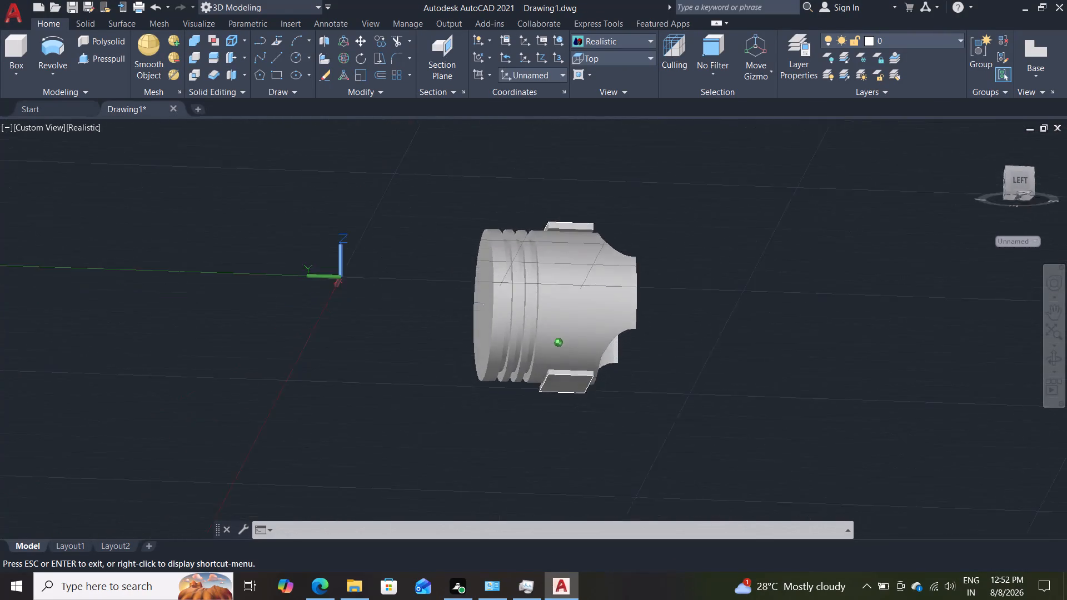
{"action": "middle_click_drag", "start_coordinate": [819, 228], "coordinate": [696, 238], "text": "shift"}
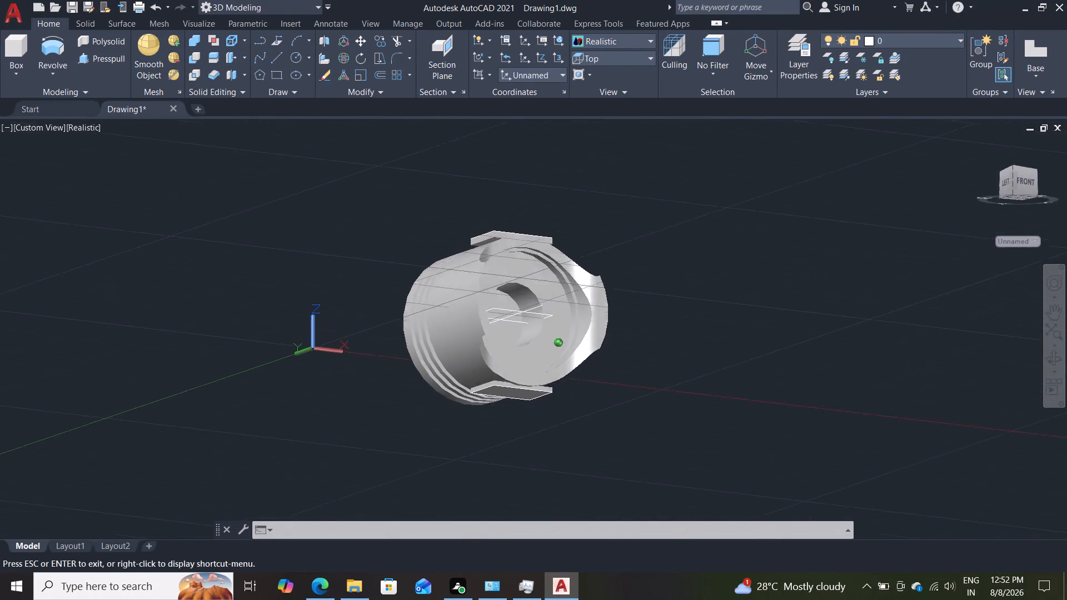
{"action": "middle_click_drag", "start_coordinate": [696, 238], "coordinate": [766, 237], "text": "shift"}
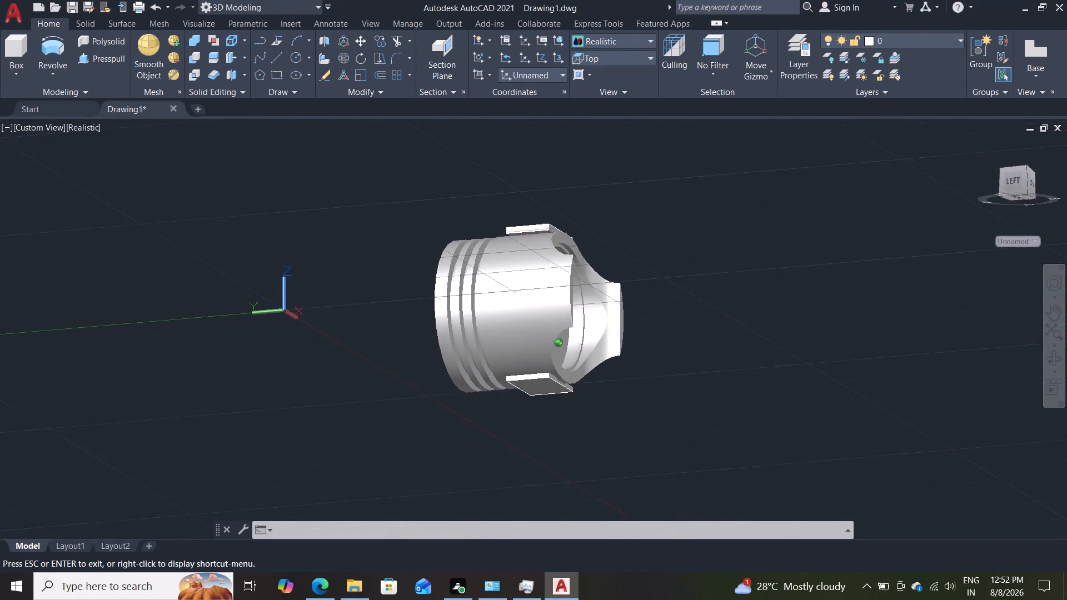
{"action": "middle_click_drag", "start_coordinate": [766, 237], "coordinate": [773, 289], "text": "shift"}
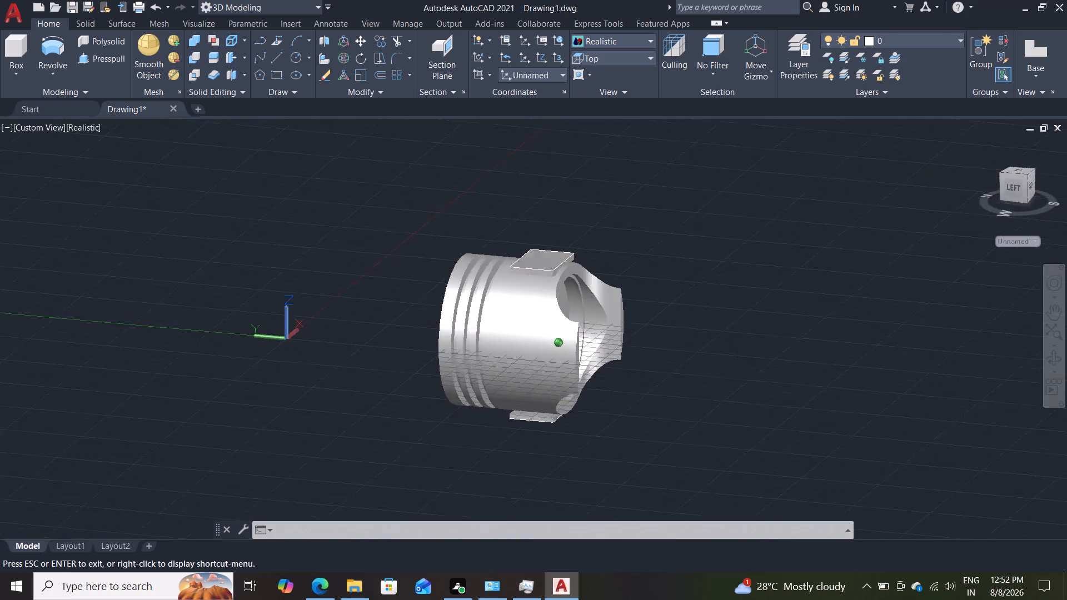
{"action": "middle_click_drag", "start_coordinate": [773, 289], "coordinate": [687, 302], "text": "shift"}
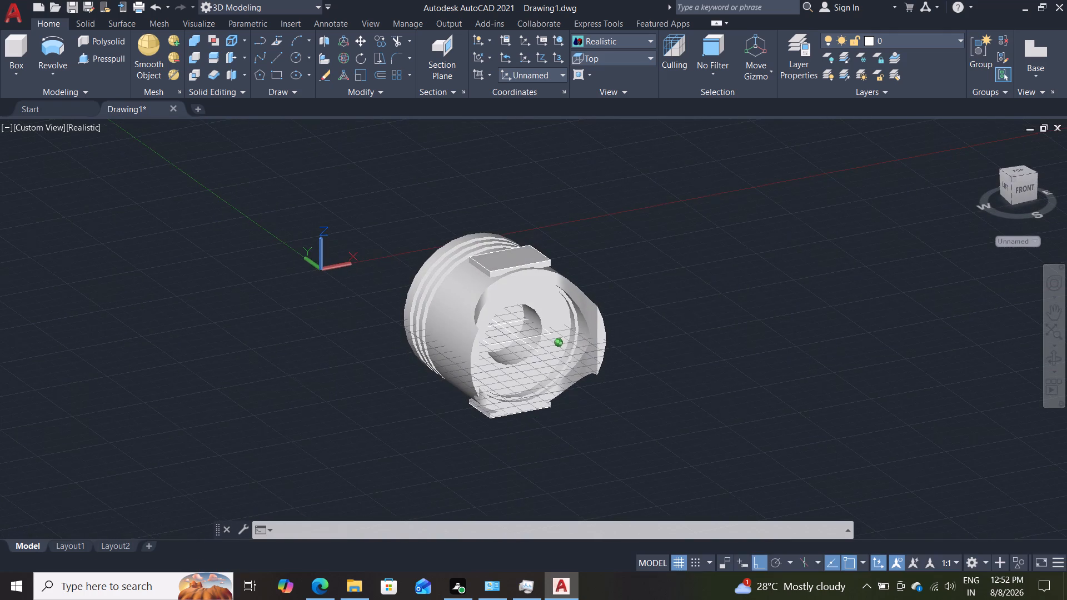
Delete the thin slab solid above the piston skirt, keeping its rectangle outline.
{"action": "scroll", "coordinate": [640, 399], "scroll_direction": "up", "scroll_amount": 1}
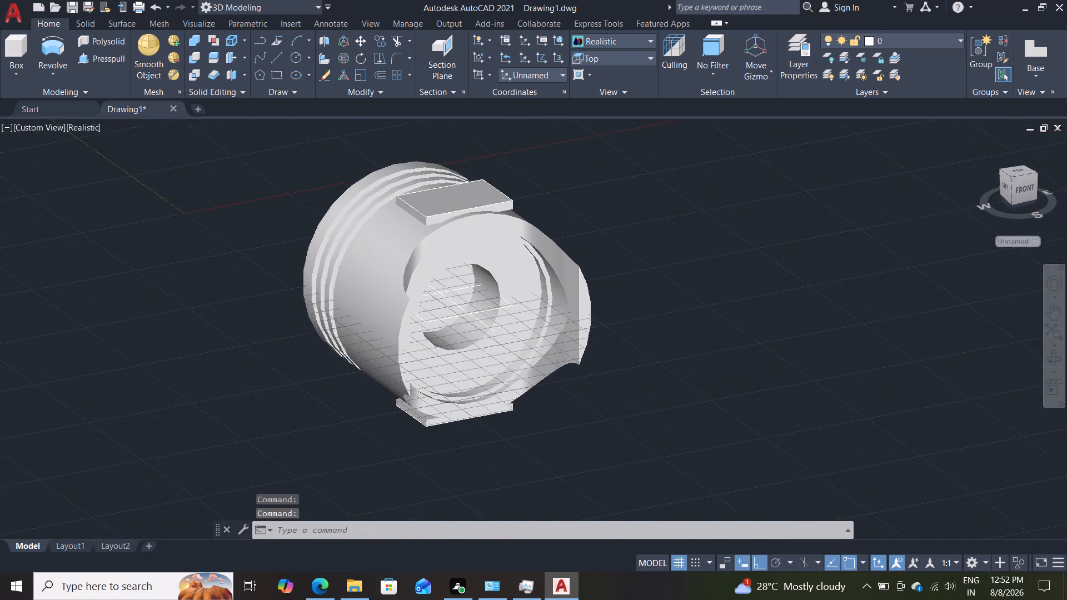
{"action": "scroll", "coordinate": [640, 399], "scroll_direction": "up", "scroll_amount": 1}
{"action": "scroll", "coordinate": [639, 292], "scroll_direction": "down", "scroll_amount": 2}
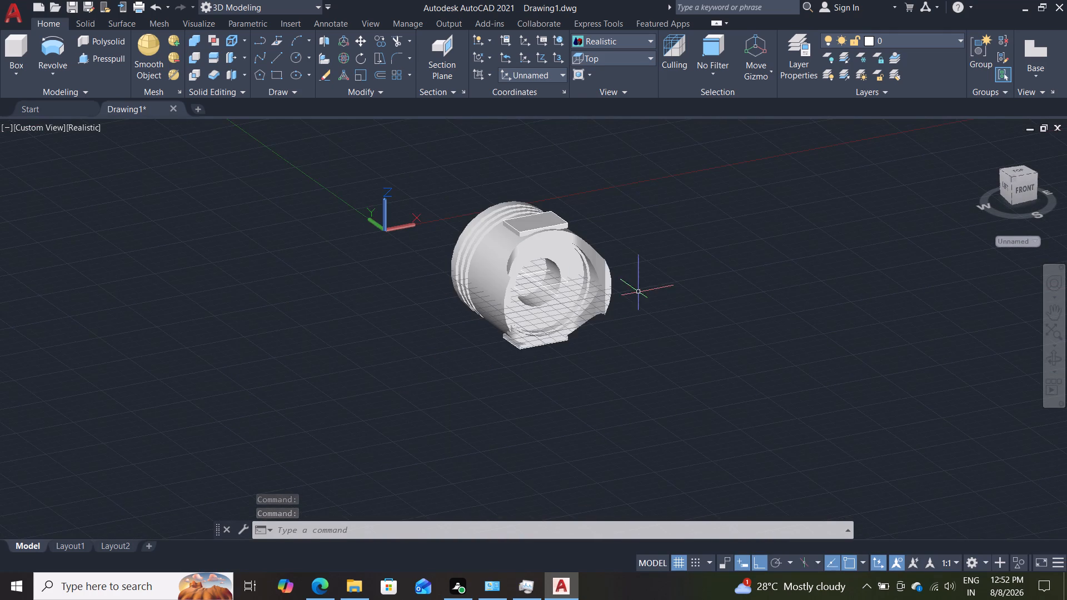
{"action": "scroll", "coordinate": [630, 277], "scroll_direction": "up", "scroll_amount": 1}
{"action": "middle_click_drag", "start_coordinate": [615, 262], "coordinate": [609, 387]}
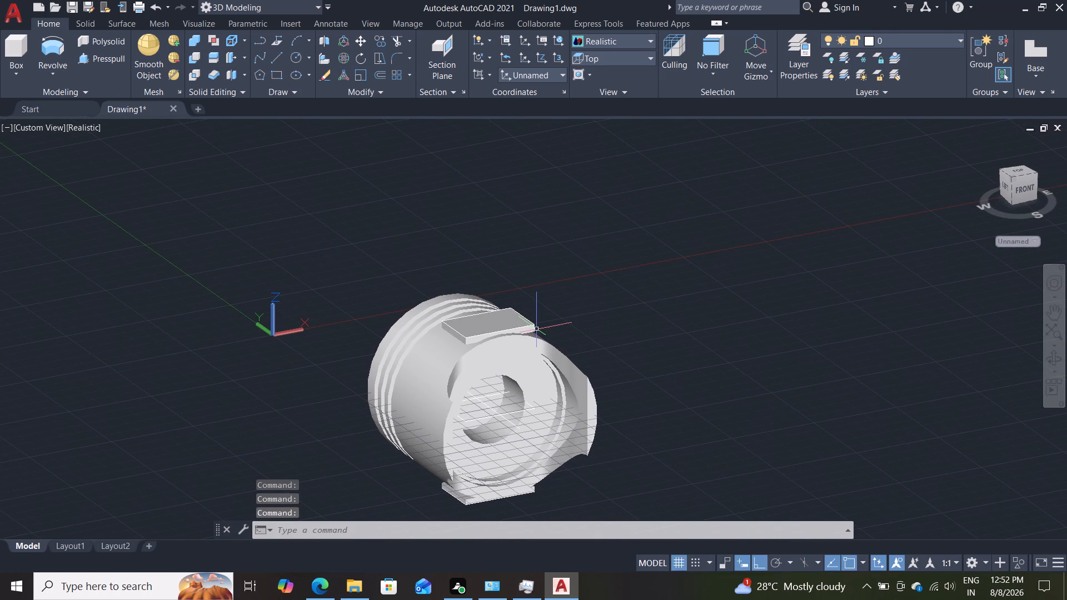
{"action": "left_click", "coordinate": [526, 327]}
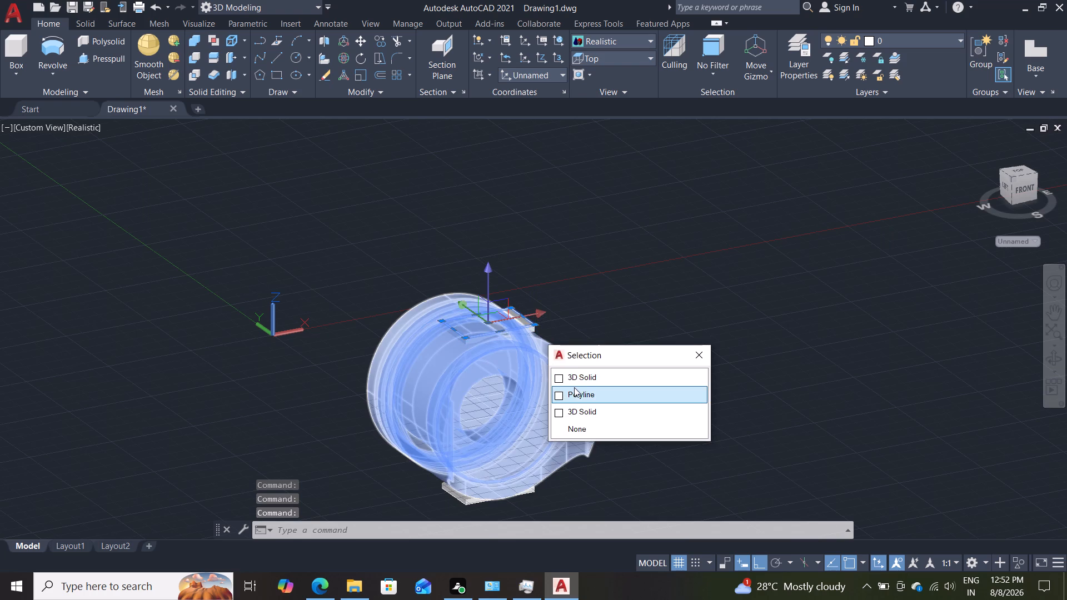
{"action": "left_click", "coordinate": [582, 378]}
{"action": "key", "text": "Escape"}
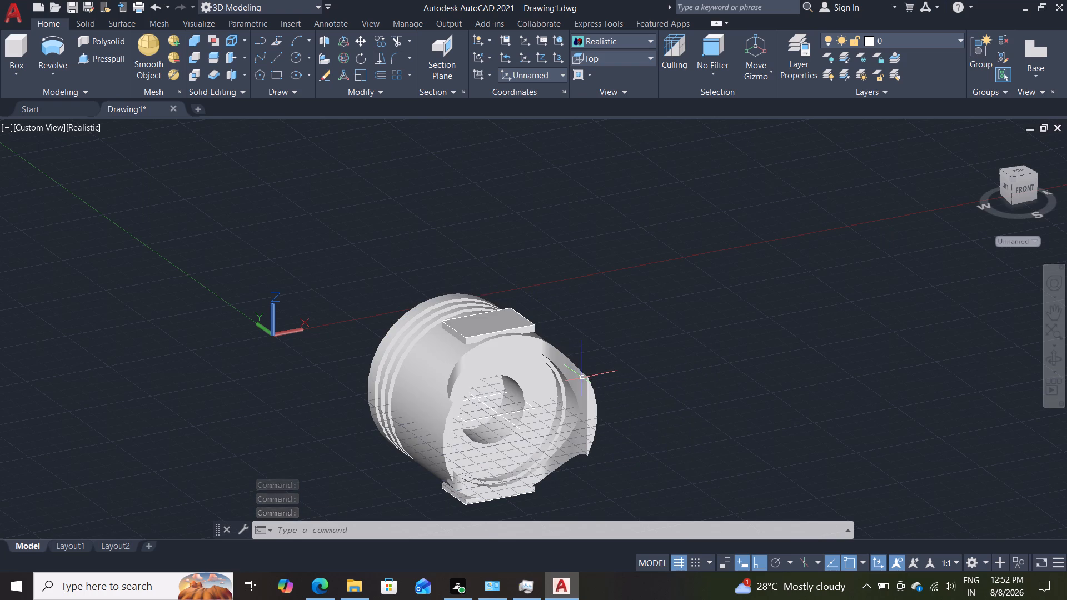
{"action": "left_click", "coordinate": [532, 329]}
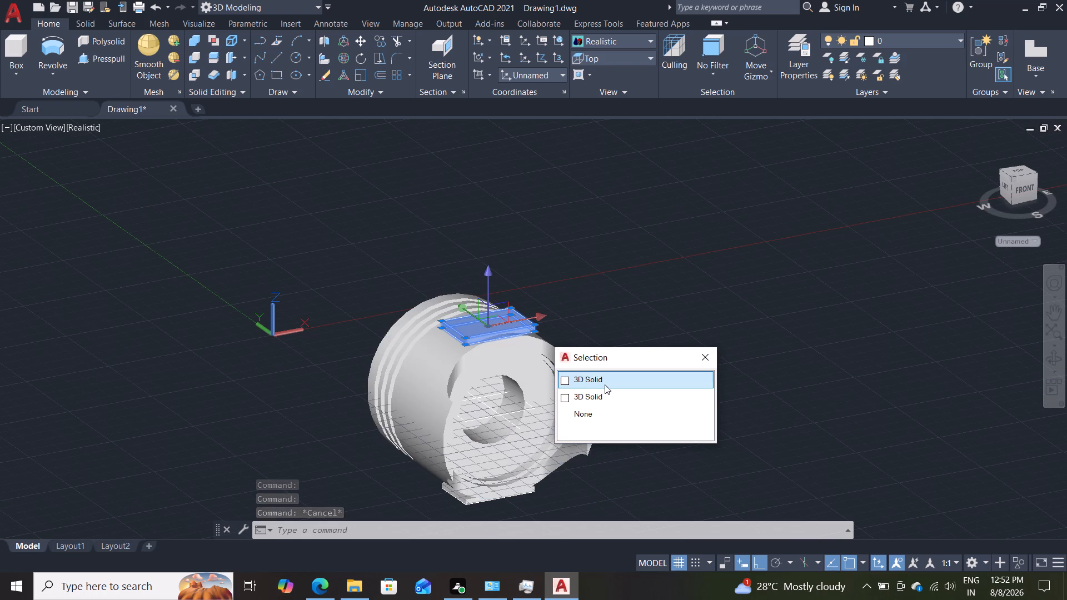
{"action": "key", "text": "Delete"}
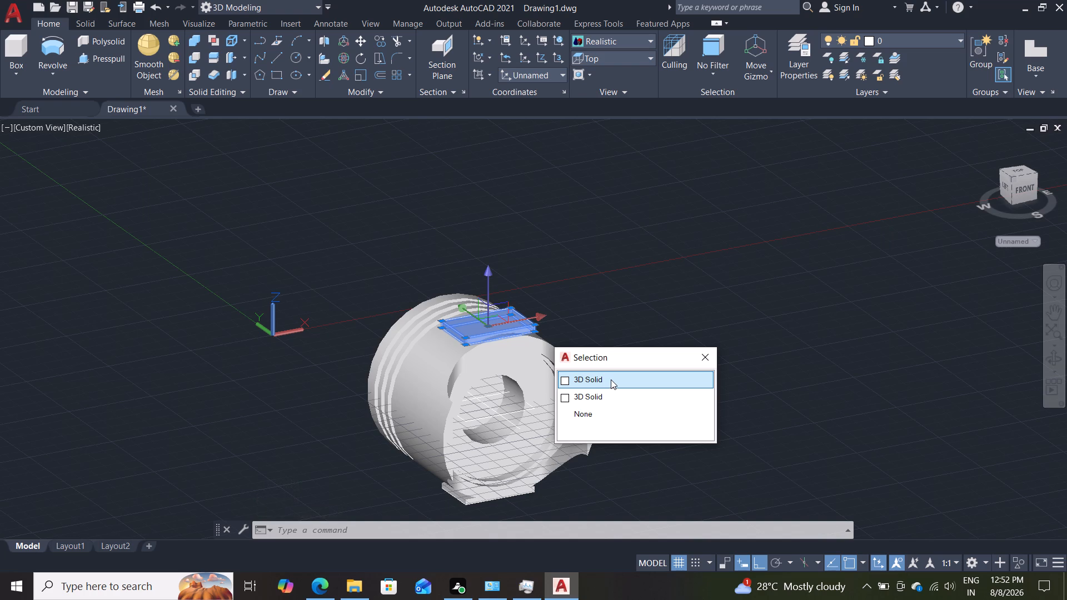
{"action": "left_click", "coordinate": [611, 379]}
{"action": "key", "text": "Delete"}
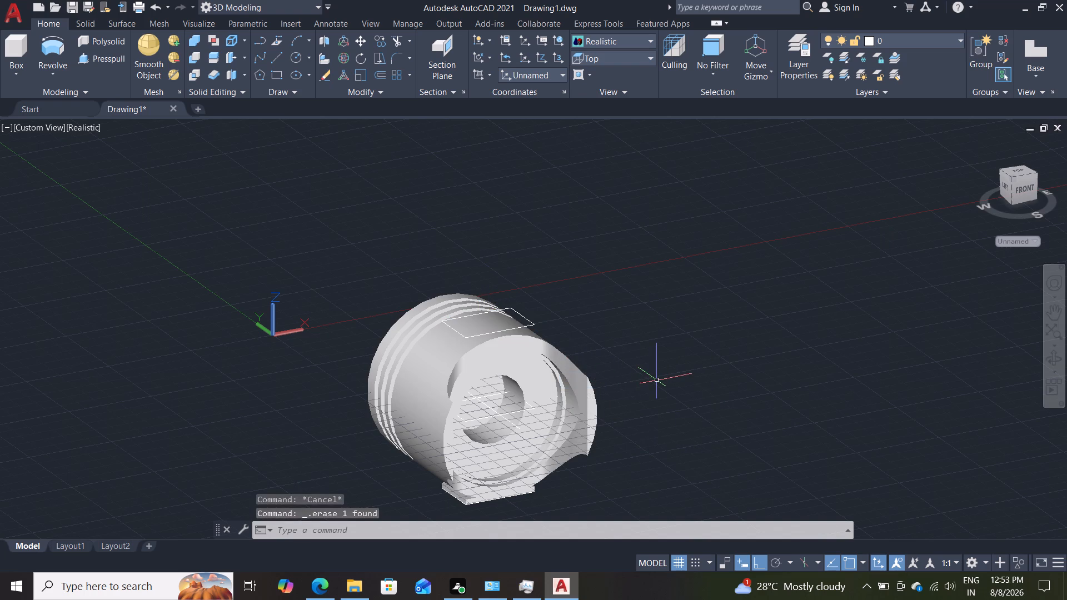
Delete the matching thin slab solid beneath the piston skirt, keeping its rectangle outline.
{"action": "middle_click_drag", "start_coordinate": [652, 429], "coordinate": [662, 302], "text": "shift"}
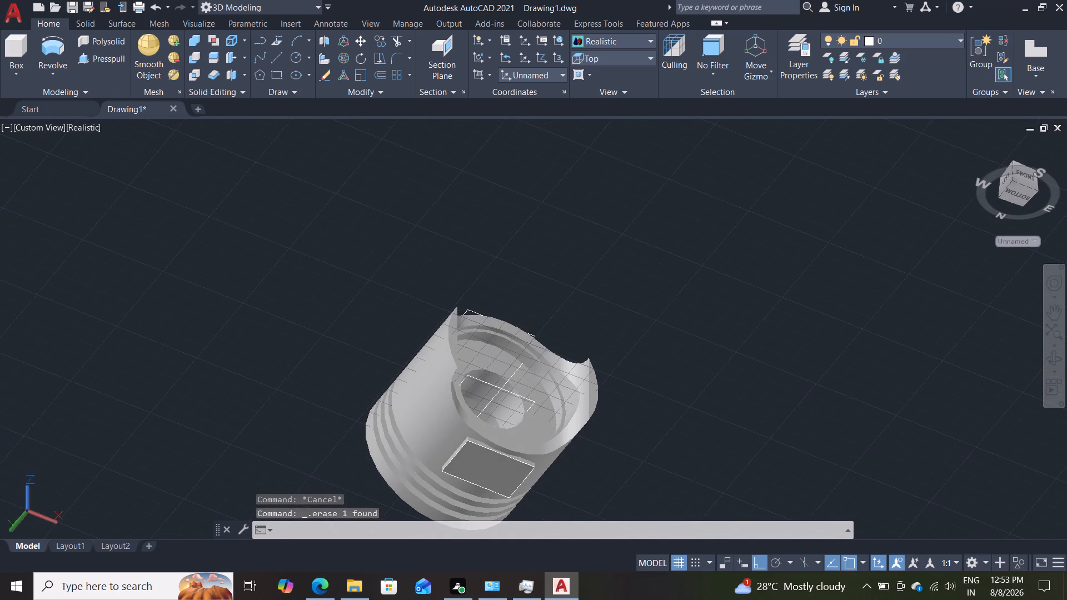
{"action": "left_click", "coordinate": [473, 468]}
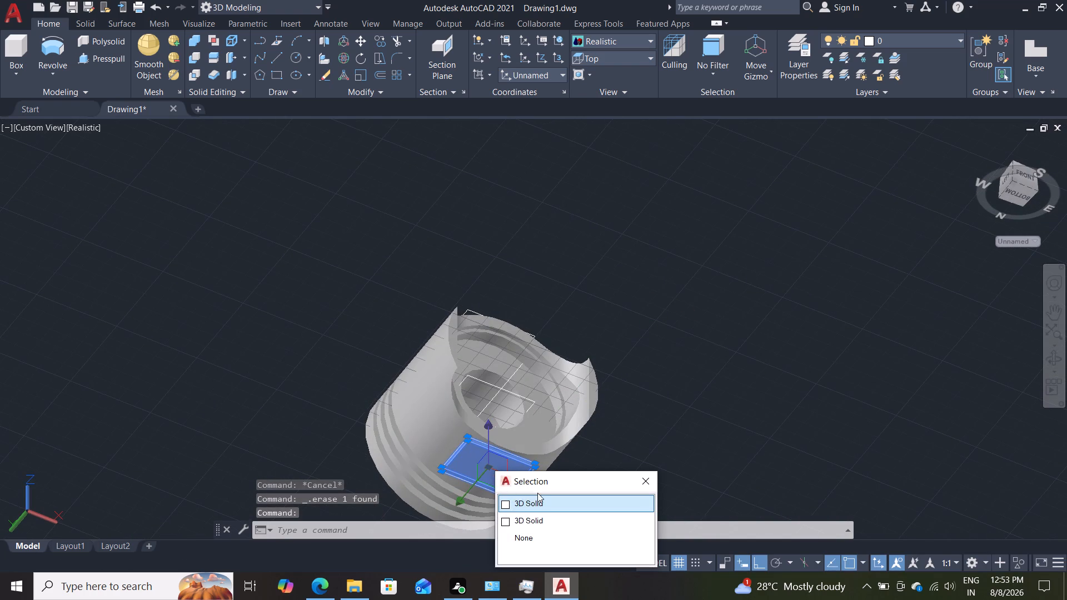
{"action": "left_click", "coordinate": [539, 500]}
{"action": "key", "text": "Delete"}
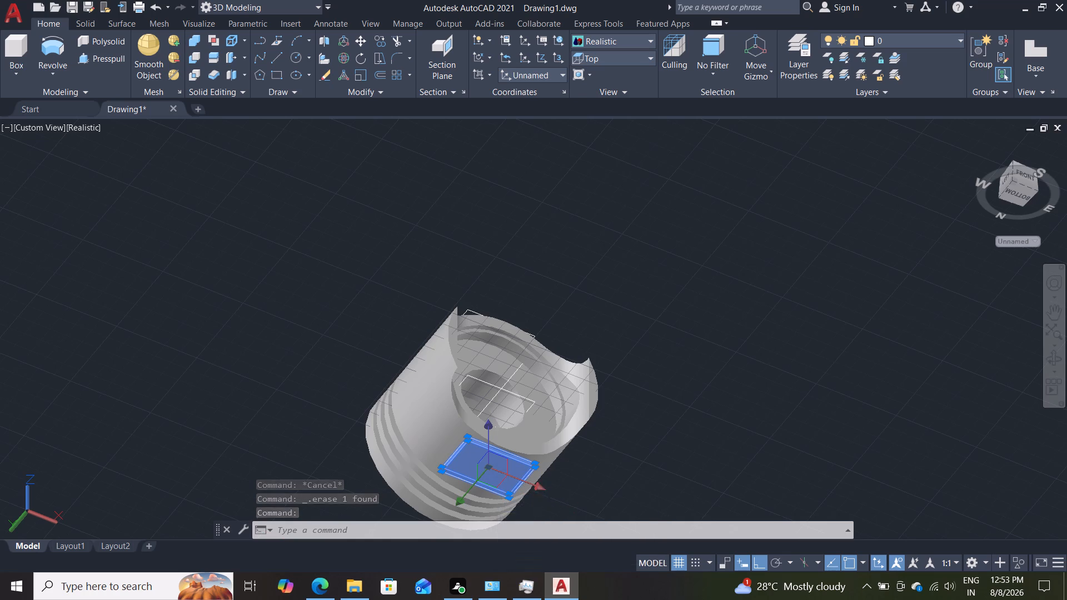
Presspull the upper rectangle 1.5 down toward the piston body to form a new slab.
{"action": "middle_click_drag", "start_coordinate": [644, 371], "coordinate": [656, 507], "text": "shift"}
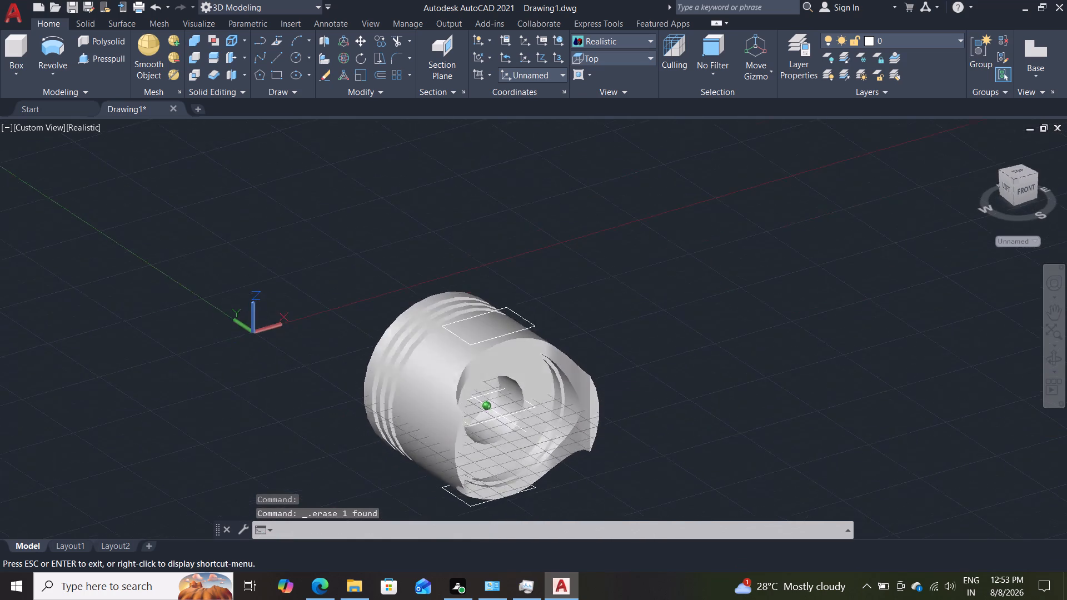
{"action": "middle_click_drag", "start_coordinate": [656, 507], "coordinate": [711, 473], "text": "shift"}
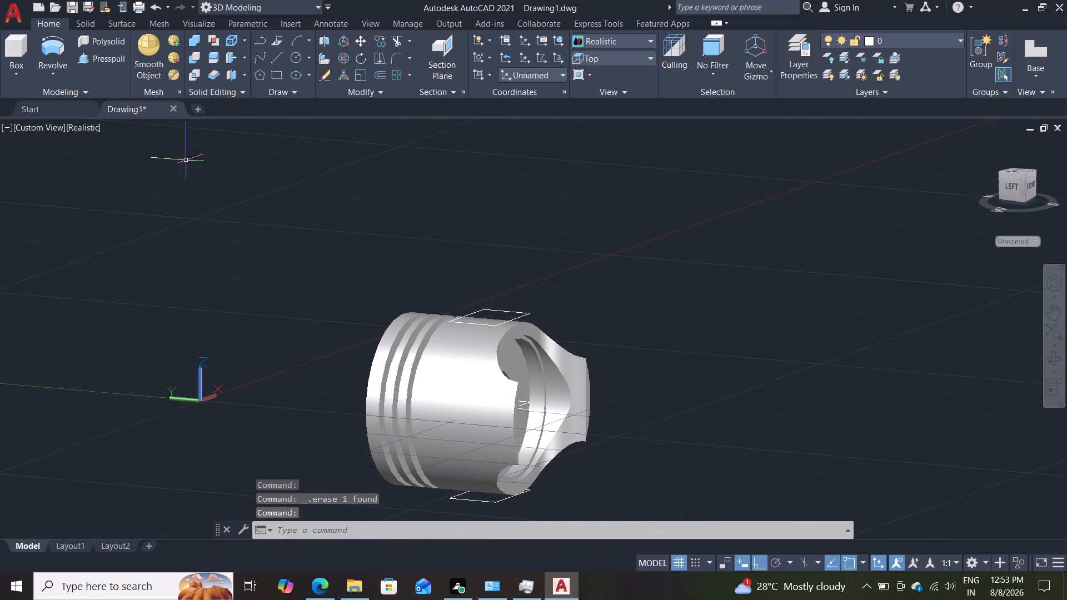
{"action": "left_click", "coordinate": [91, 62]}
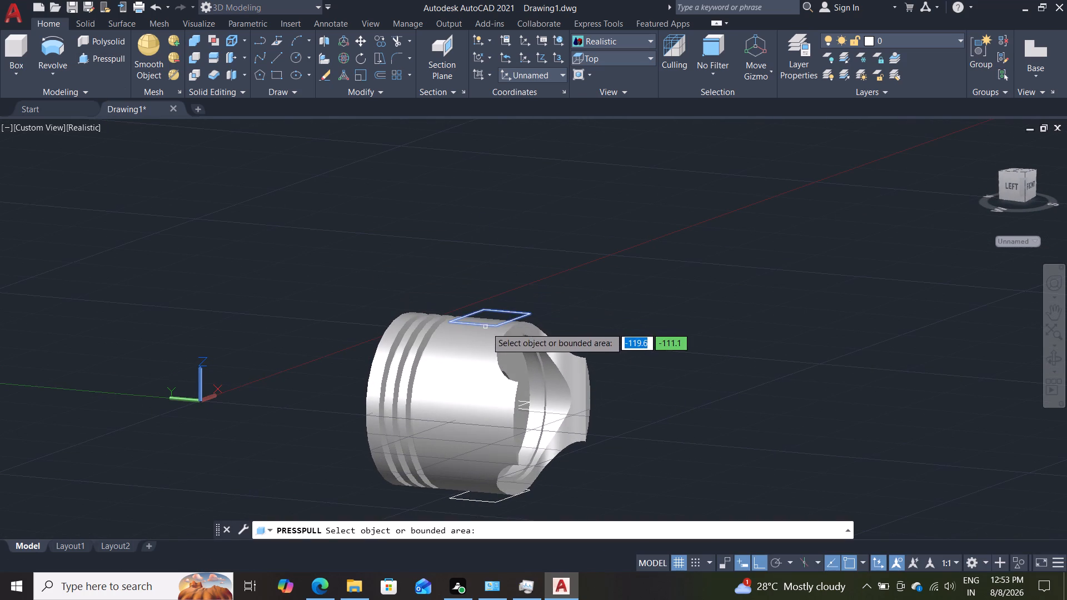
{"action": "left_click", "coordinate": [492, 323]}
{"action": "left_click", "coordinate": [492, 328]}
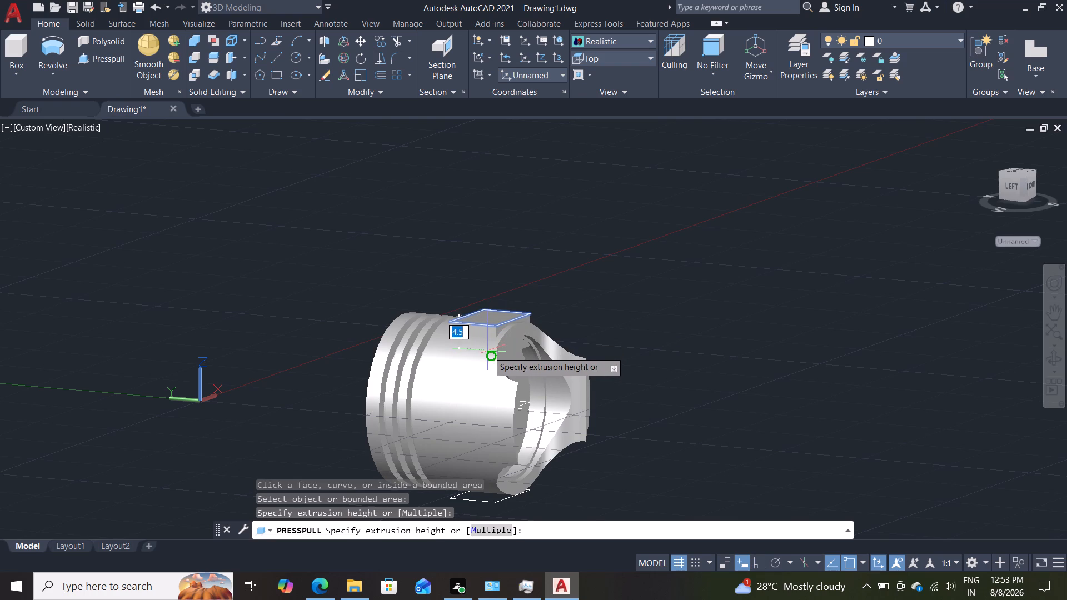
{"action": "middle_click_drag", "start_coordinate": [481, 344], "coordinate": [397, 339], "text": "shift"}
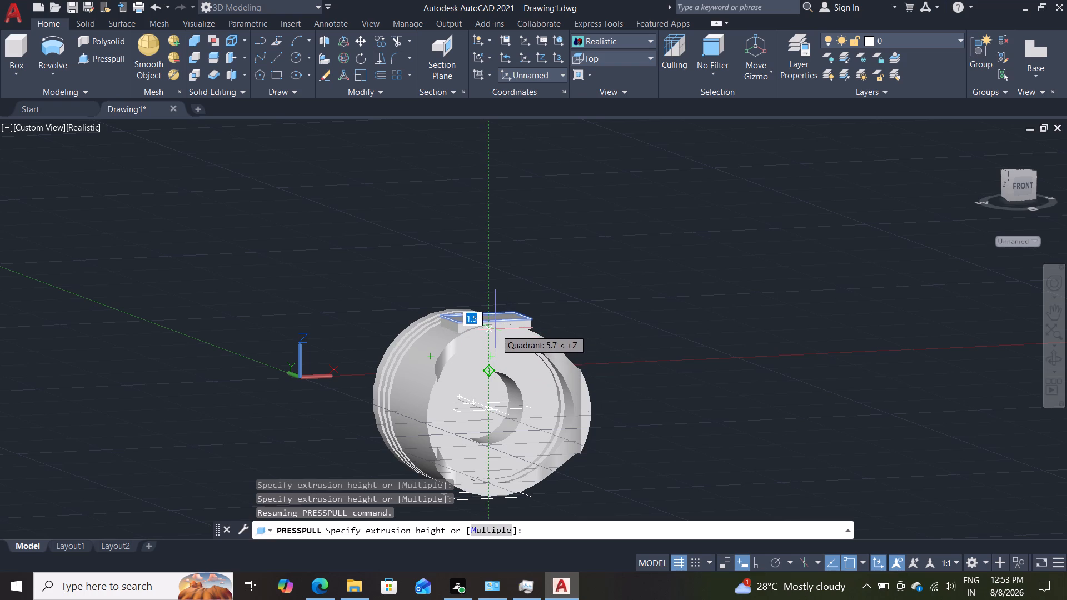
{"action": "type", "text": "1.5"}
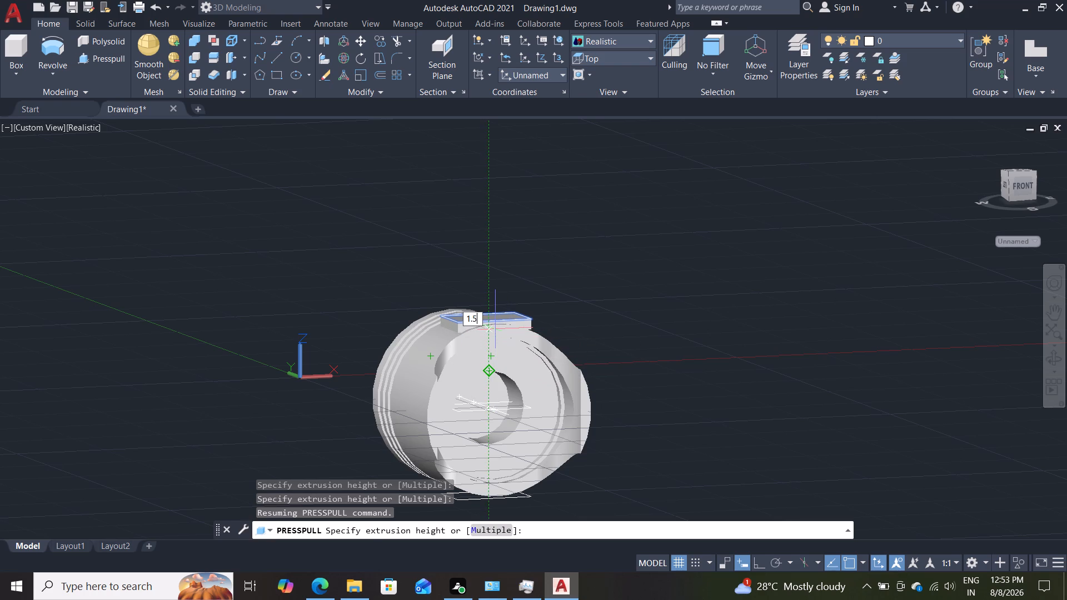
{"action": "key", "text": "Return"}
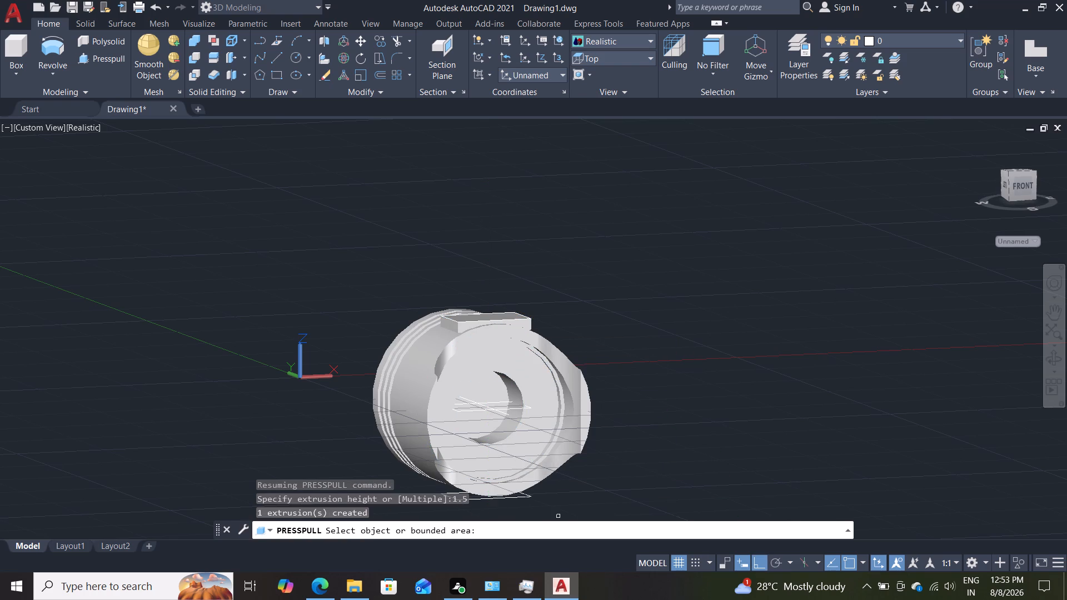
Presspull the lower rectangle 1.5 up toward the piston body to form the opposite slab.
{"action": "middle_click_drag", "start_coordinate": [610, 464], "coordinate": [627, 364], "text": "shift"}
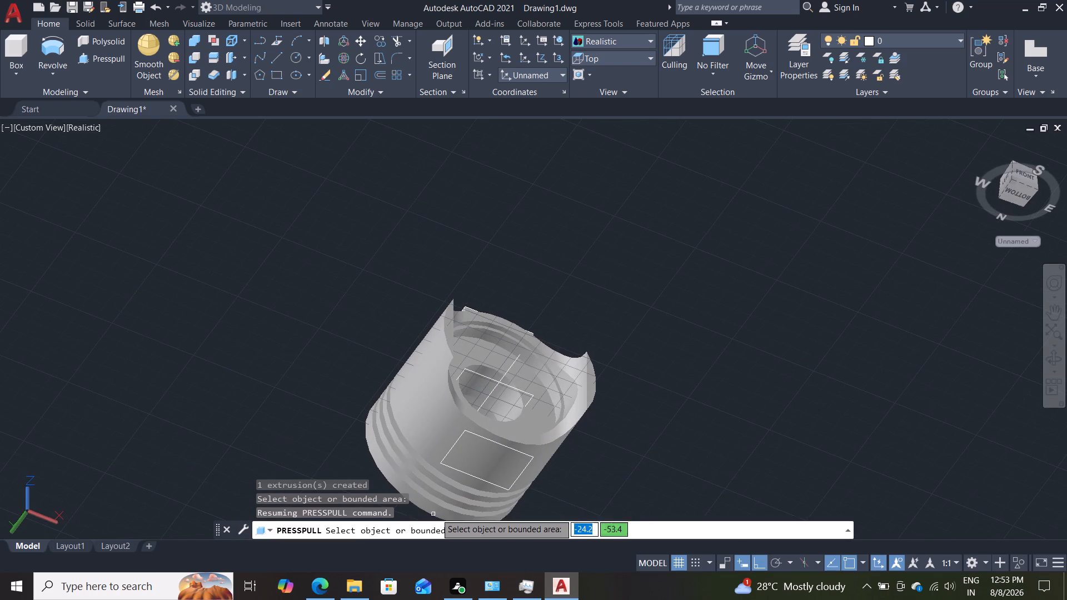
{"action": "left_click", "coordinate": [527, 468]}
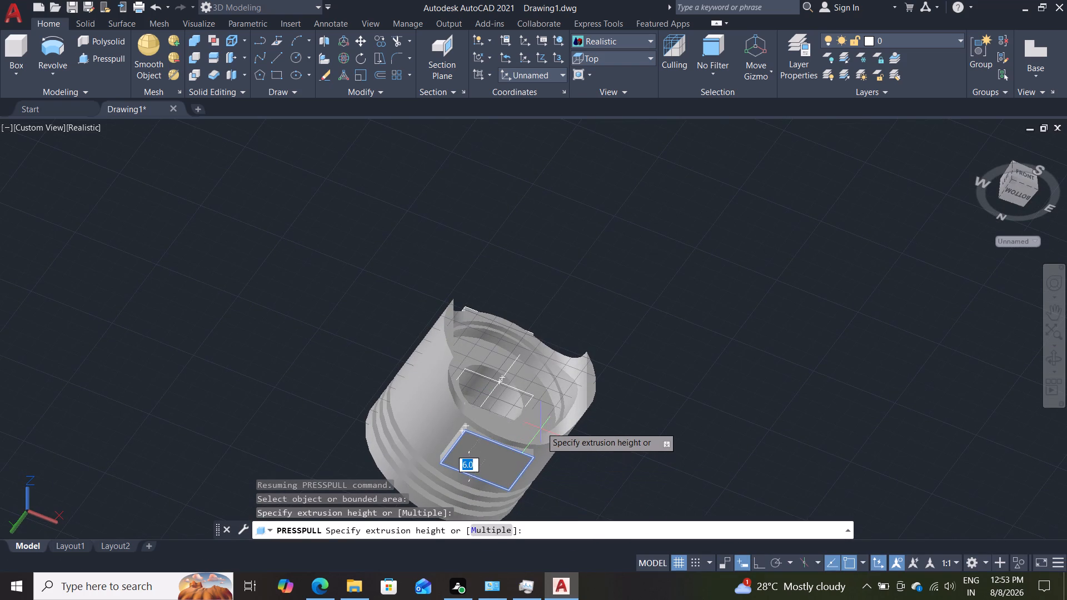
{"action": "scroll", "coordinate": [603, 413], "scroll_direction": "down", "scroll_amount": 1, "text": "shift"}
{"action": "middle_click_drag", "start_coordinate": [603, 413], "coordinate": [581, 503], "text": "shift"}
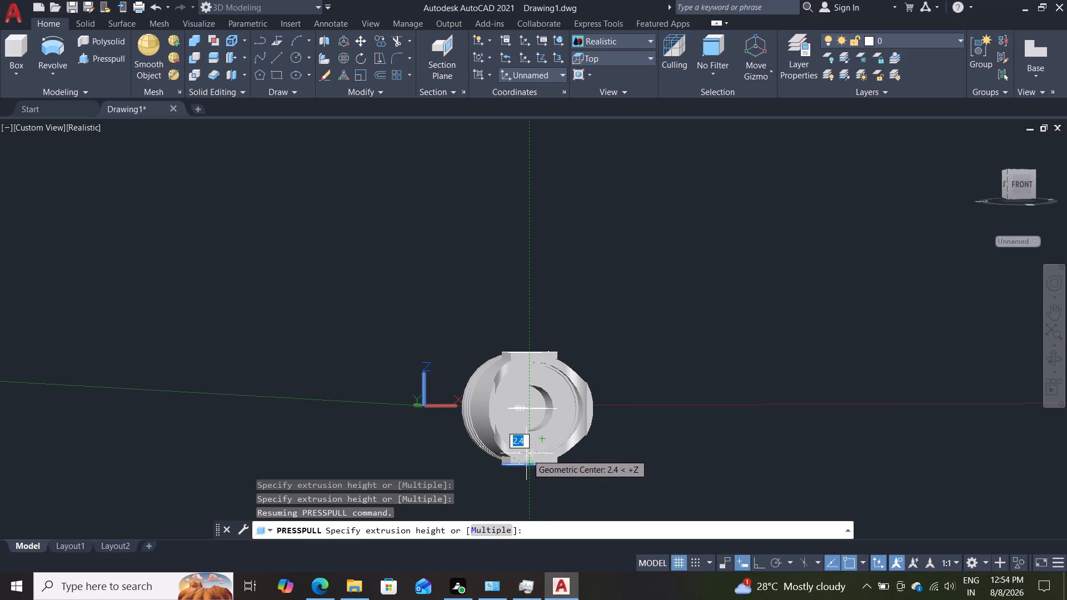
{"action": "type", "text": "1.5"}
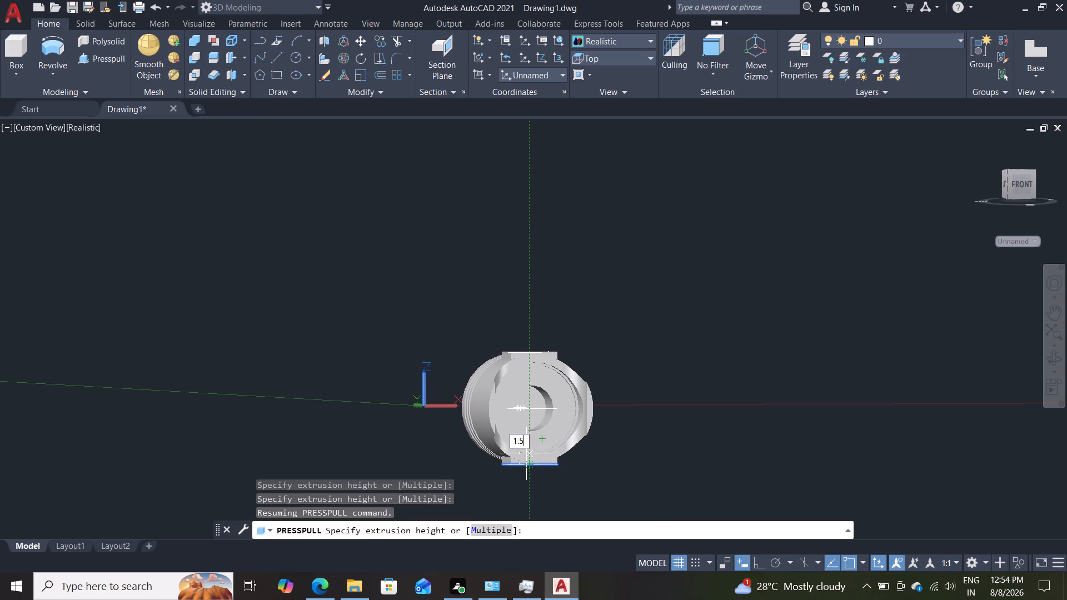
{"action": "key", "text": "Return"}
{"action": "key", "text": "Escape"}
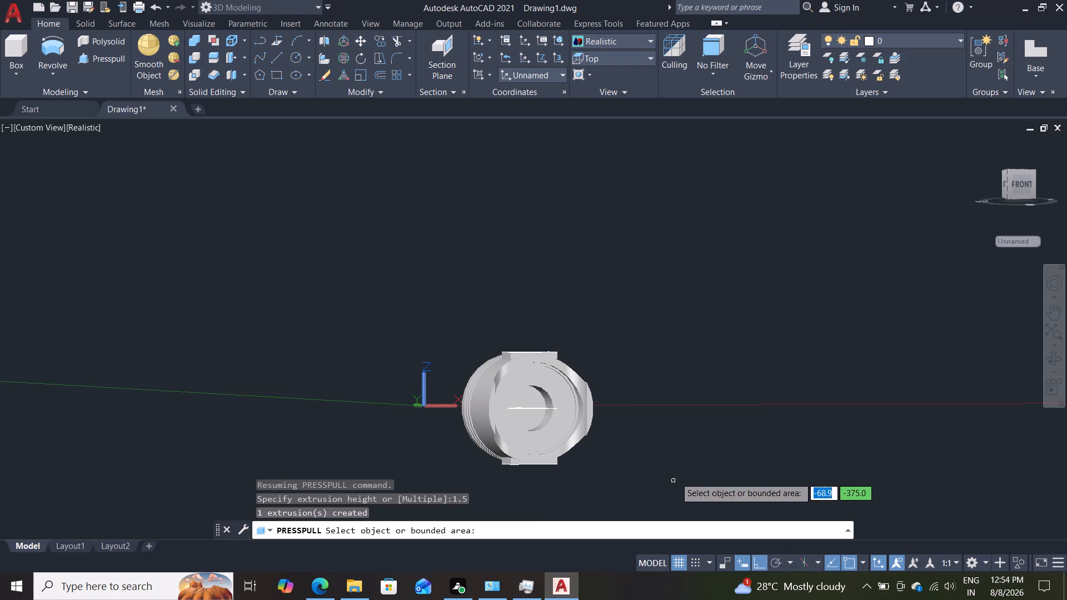
Subtract the upper and lower 1.5-thick slabs from the piston body to cut the two side recesses.
{"action": "middle_click_drag", "start_coordinate": [670, 318], "coordinate": [654, 394], "text": "shift"}
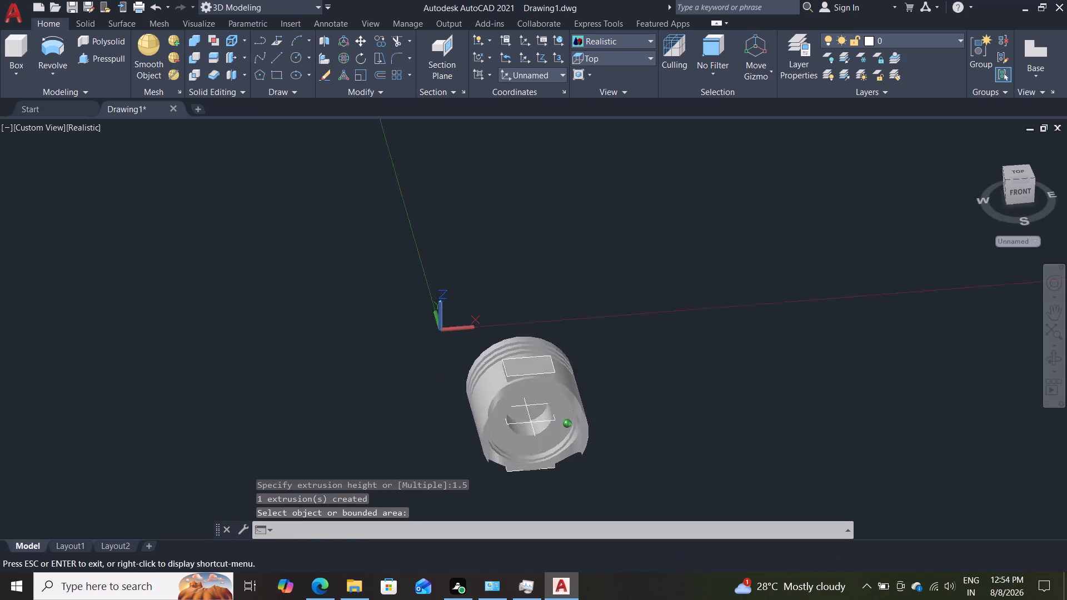
{"action": "middle_click_drag", "start_coordinate": [654, 394], "coordinate": [680, 363], "text": "shift"}
{"action": "scroll", "coordinate": [682, 362], "scroll_direction": "up", "scroll_amount": 1}
{"action": "scroll", "coordinate": [585, 368], "scroll_direction": "down", "scroll_amount": 3}
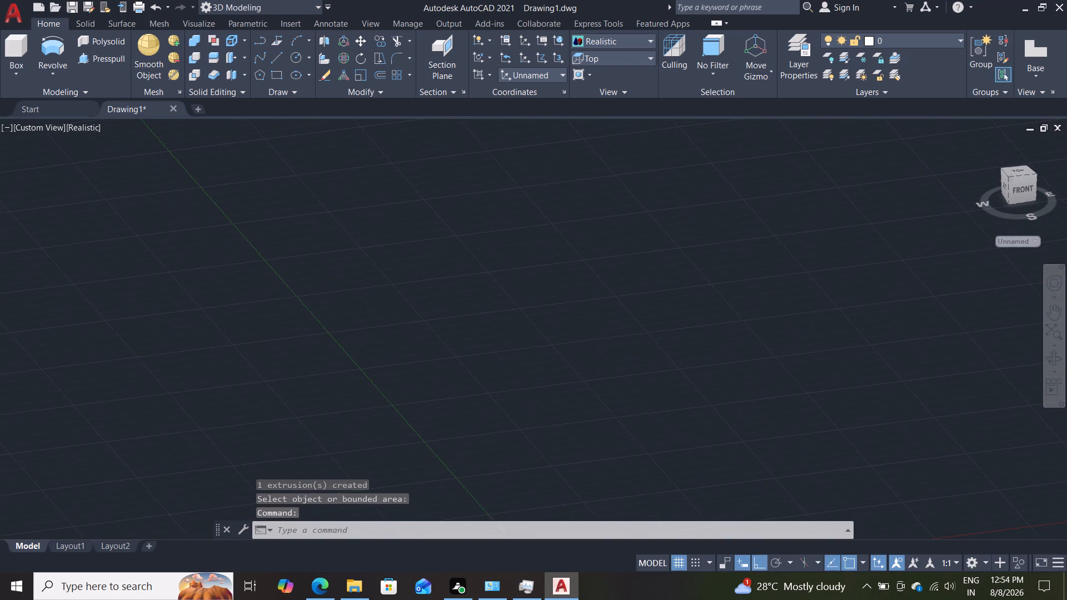
{"action": "scroll", "coordinate": [591, 359], "scroll_direction": "down", "scroll_amount": 8}
{"action": "scroll", "coordinate": [687, 370], "scroll_direction": "up", "scroll_amount": 6}
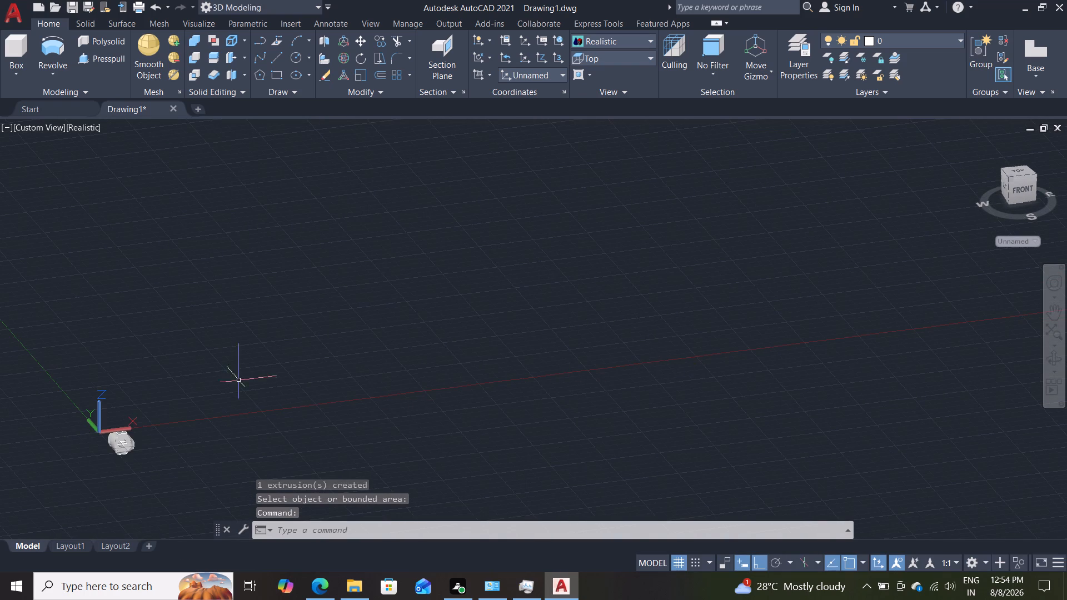
{"action": "scroll", "coordinate": [156, 381], "scroll_direction": "up", "scroll_amount": 2}
{"action": "middle_click_drag", "start_coordinate": [148, 412], "coordinate": [353, 369]}
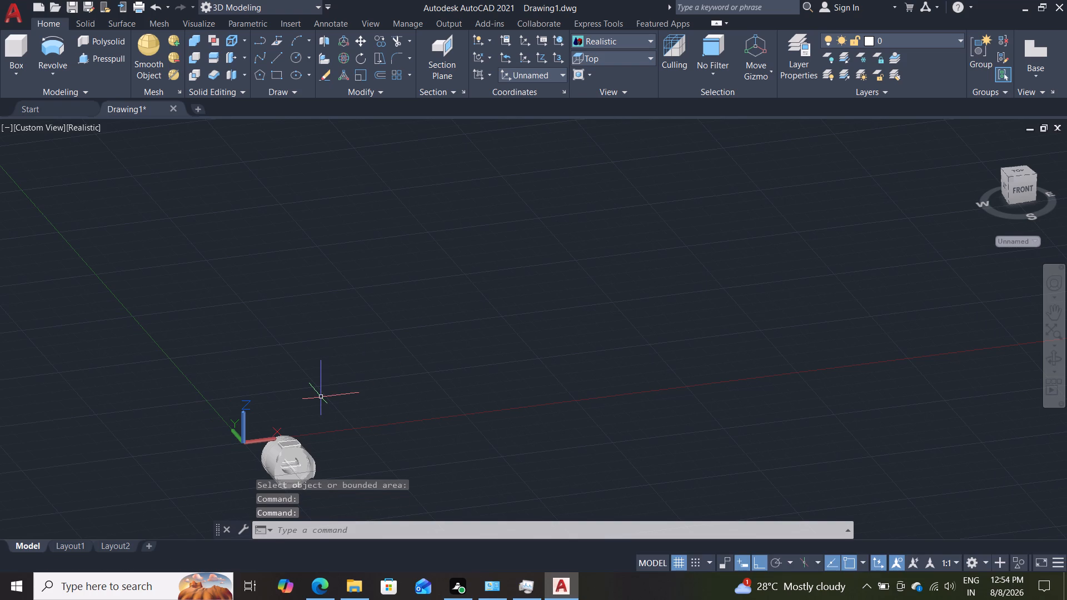
{"action": "scroll", "coordinate": [321, 397], "scroll_direction": "up", "scroll_amount": 3}
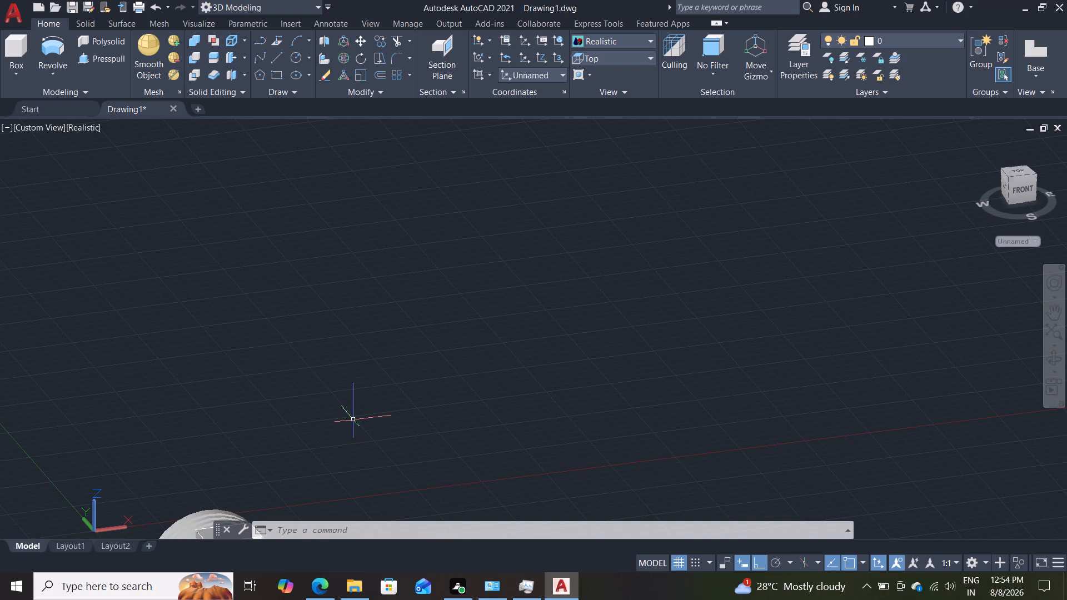
{"action": "scroll", "coordinate": [353, 420], "scroll_direction": "down", "scroll_amount": 3}
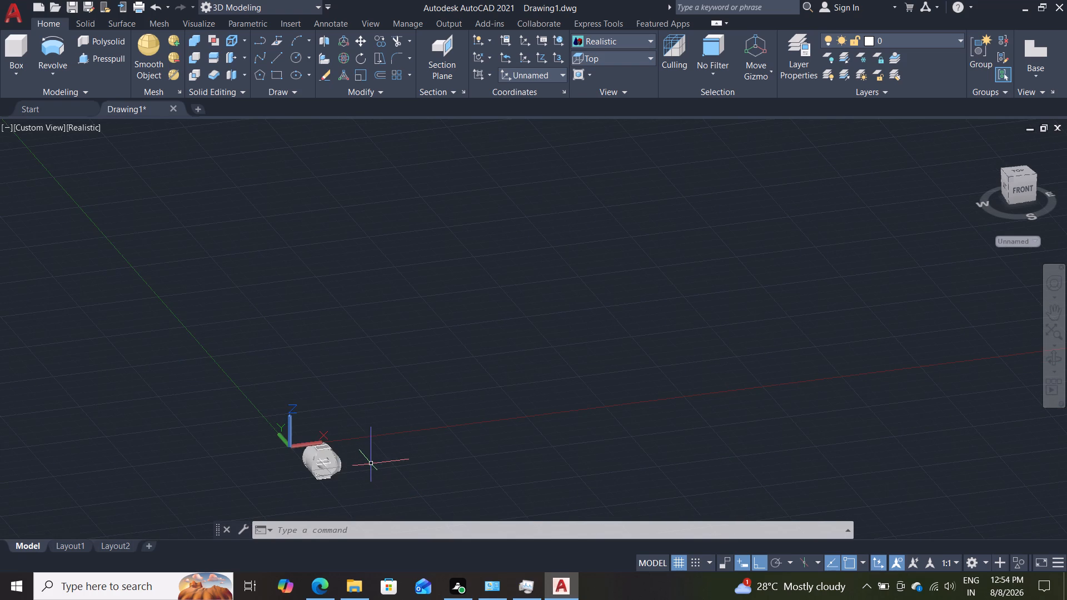
{"action": "middle_click_drag", "start_coordinate": [368, 454], "coordinate": [378, 440], "text": "shift"}
{"action": "scroll", "coordinate": [379, 440], "scroll_direction": "up", "scroll_amount": 6}
{"action": "middle_click_drag", "start_coordinate": [217, 489], "coordinate": [523, 307]}
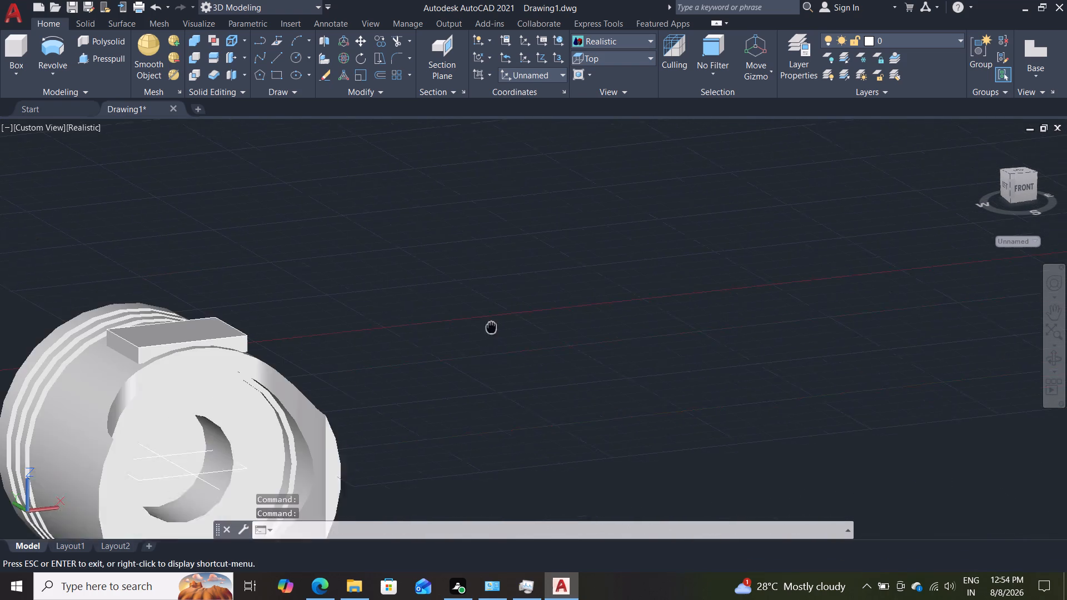
{"action": "middle_click_drag", "start_coordinate": [523, 307], "coordinate": [619, 257]}
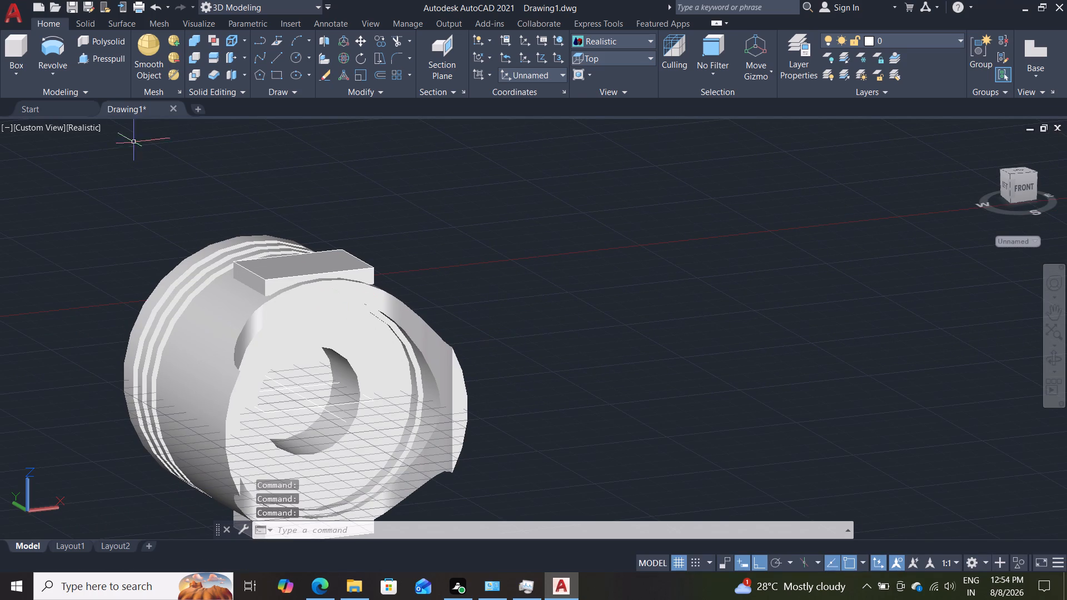
{"action": "left_click", "coordinate": [200, 57]}
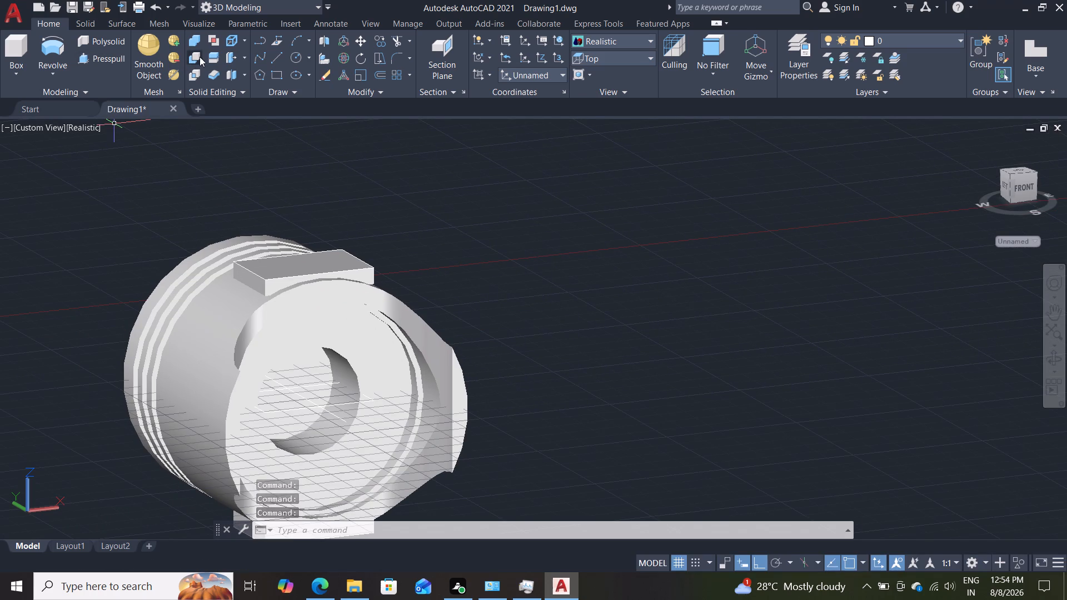
{"action": "left_click", "coordinate": [207, 318]}
{"action": "key", "text": "Return"}
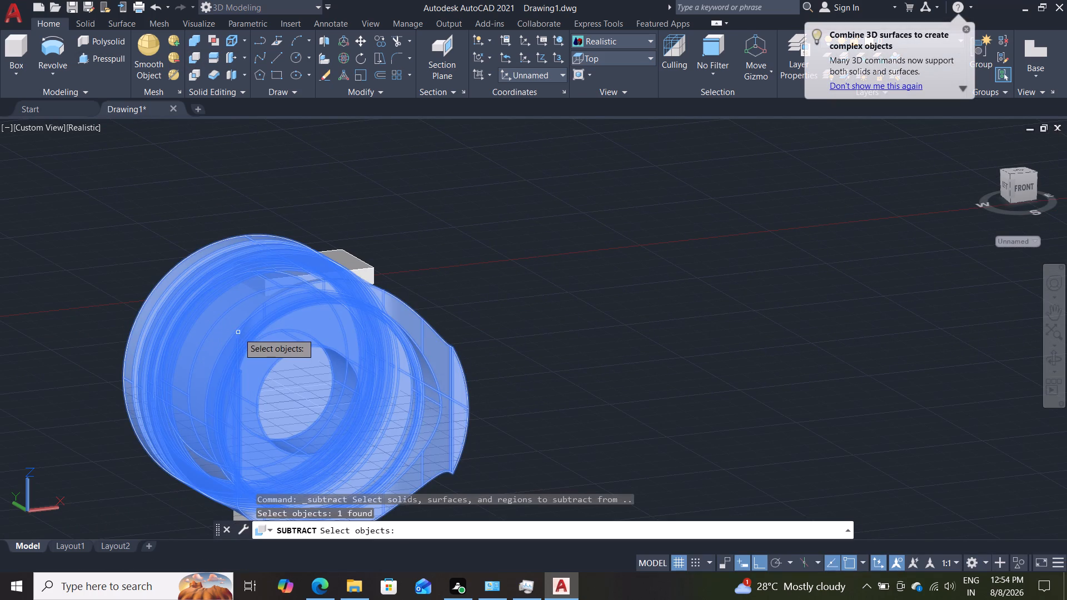
{"action": "left_click", "coordinate": [265, 281]}
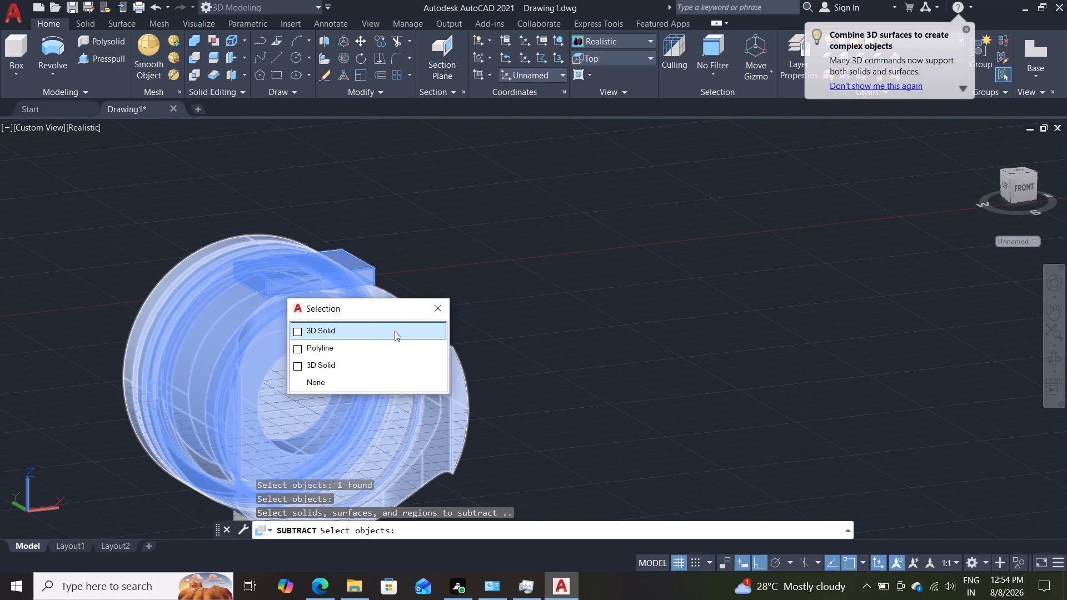
{"action": "left_click", "coordinate": [395, 331]}
{"action": "middle_click_drag", "start_coordinate": [491, 307], "coordinate": [514, 178]}
{"action": "left_click", "coordinate": [286, 414]}
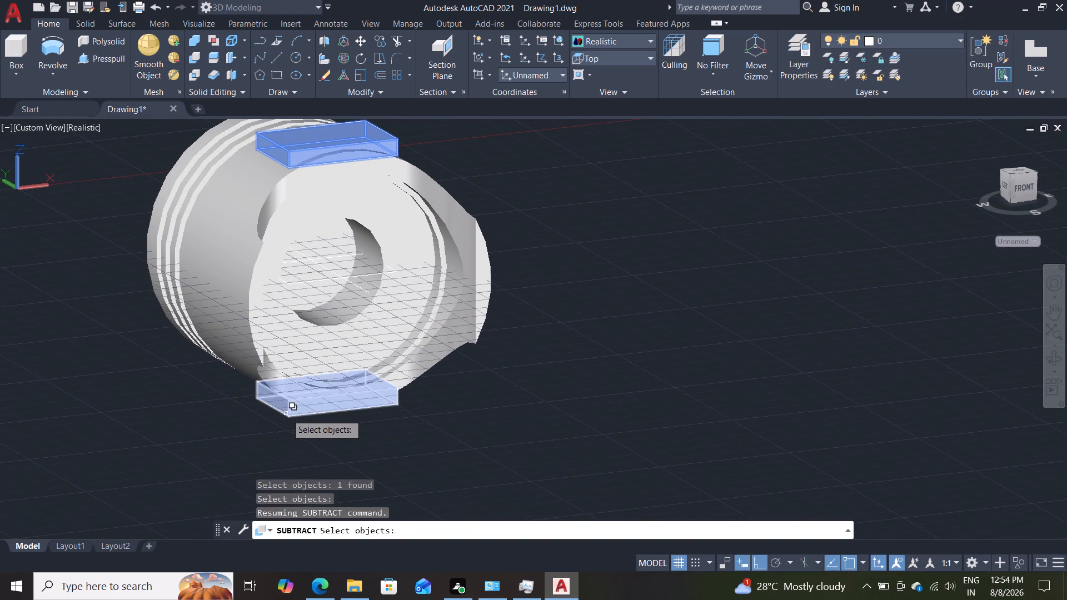
{"action": "left_click", "coordinate": [359, 459]}
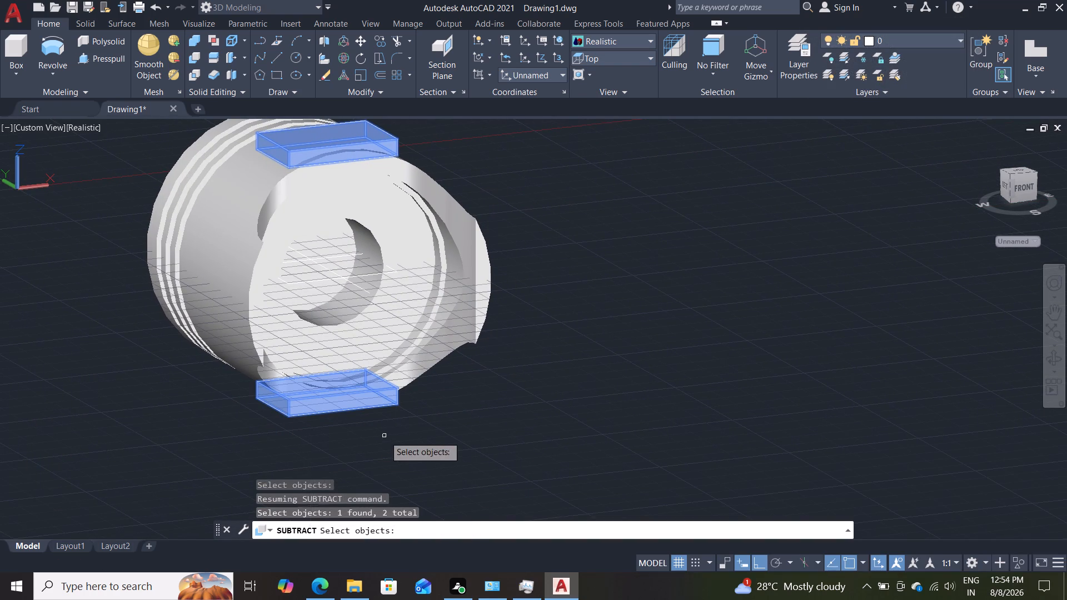
{"action": "key", "text": "Return"}
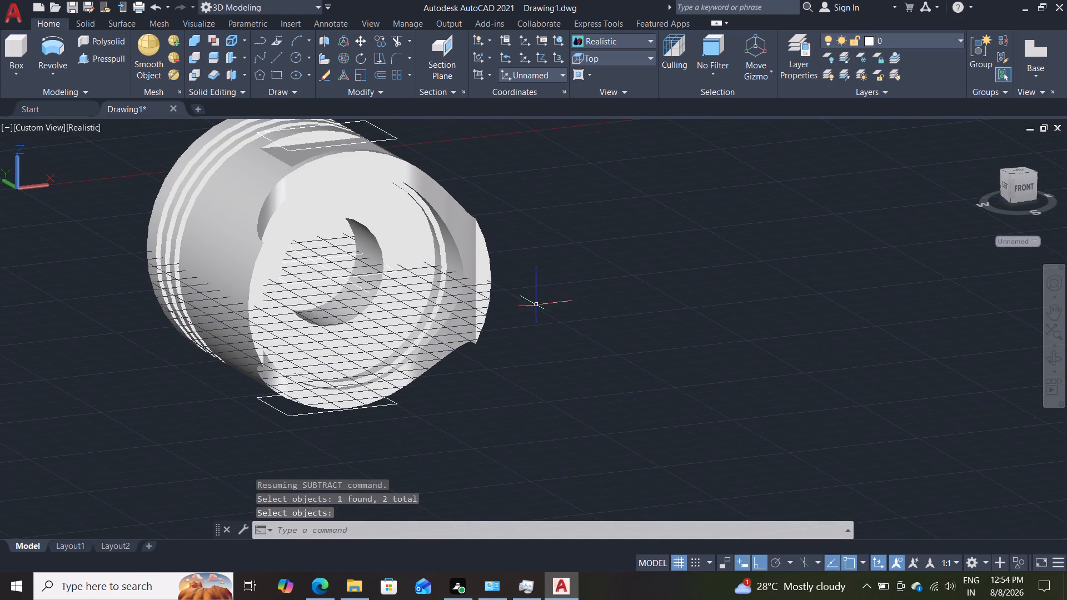
Switch the visual style from Realistic to 2D Wireframe.
{"action": "middle_click_drag", "start_coordinate": [532, 295], "coordinate": [649, 191], "text": "shift"}
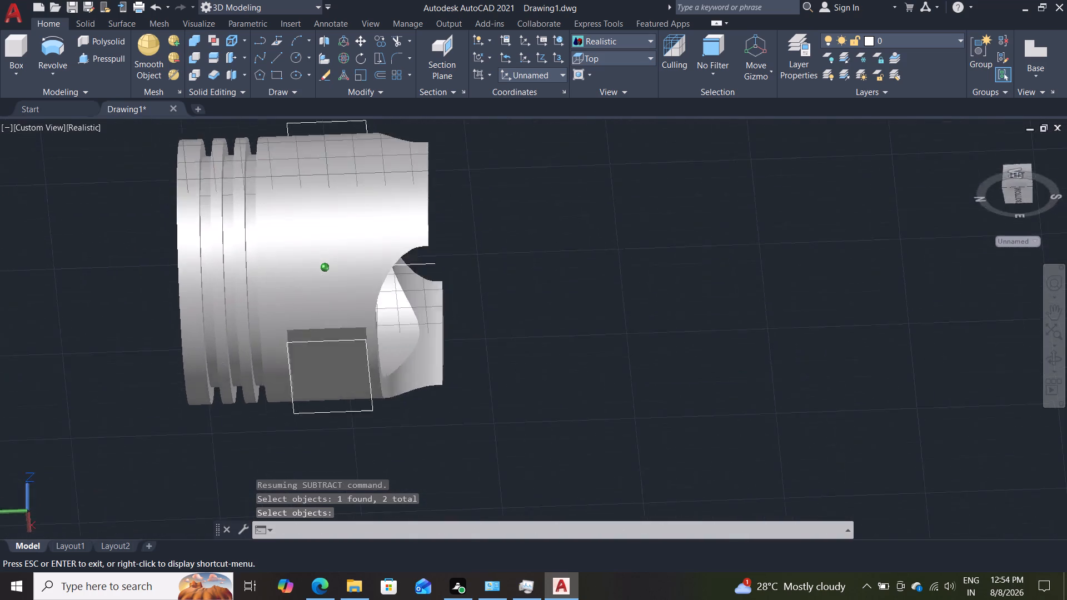
{"action": "middle_click_drag", "start_coordinate": [649, 191], "coordinate": [518, 376], "text": "shift"}
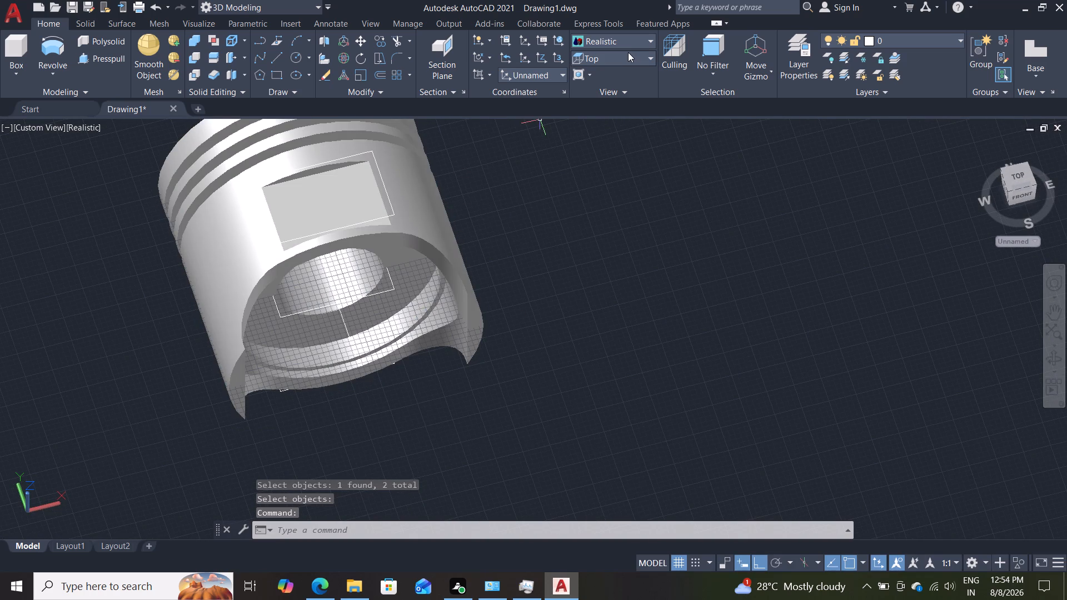
{"action": "left_click", "coordinate": [612, 44]}
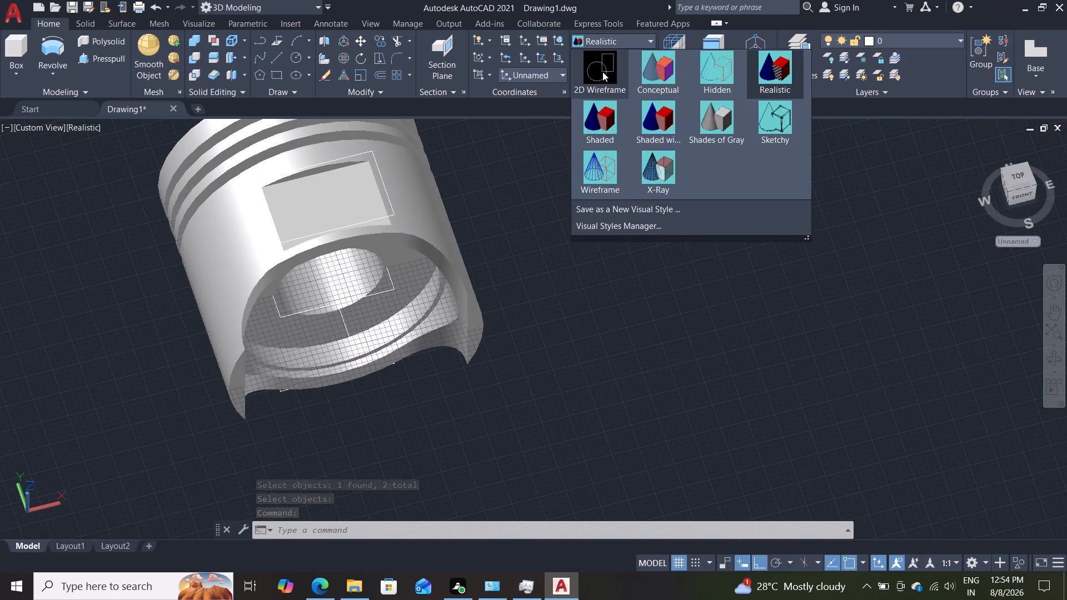
{"action": "left_click", "coordinate": [602, 72]}
Delete the leftover rectangle outlines above and beneath the piston skirt, keeping the piston solid.
{"action": "left_click", "coordinate": [394, 208]}
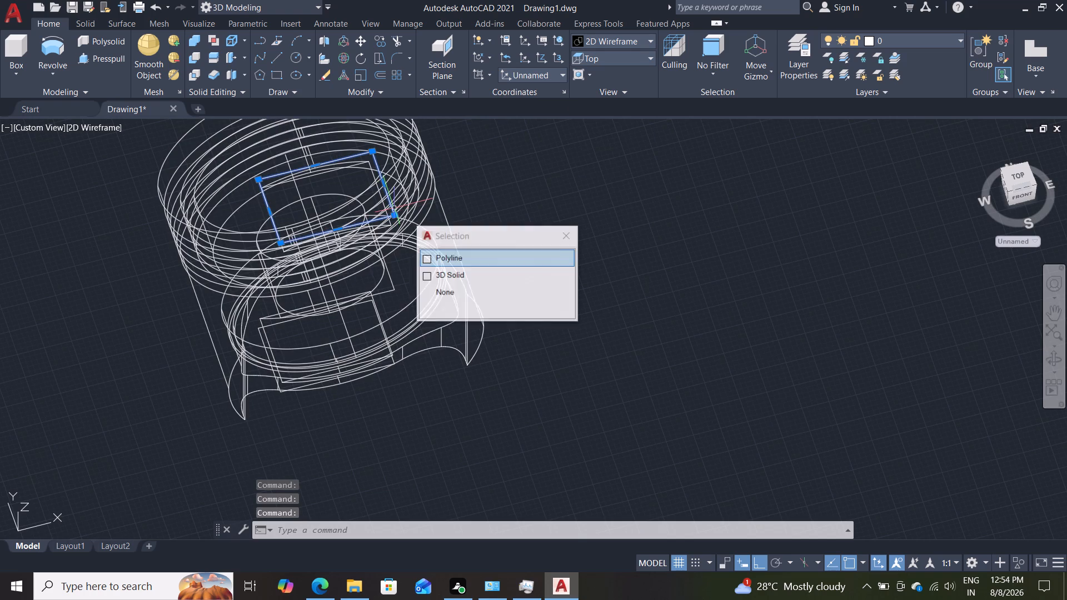
{"action": "key", "text": "Delete"}
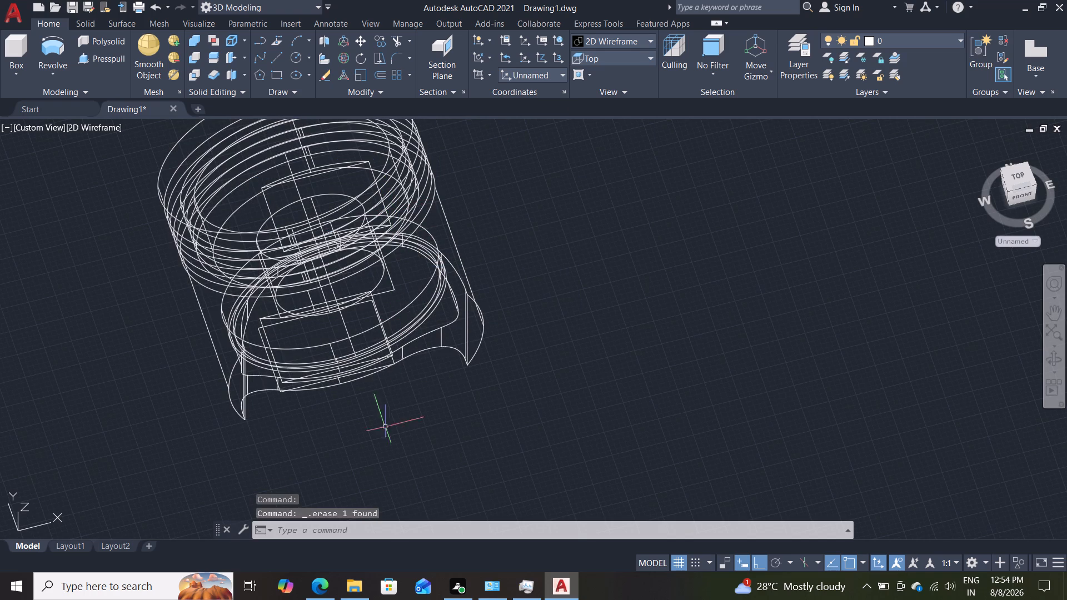
{"action": "middle_click_drag", "start_coordinate": [314, 464], "coordinate": [409, 281], "text": "shift"}
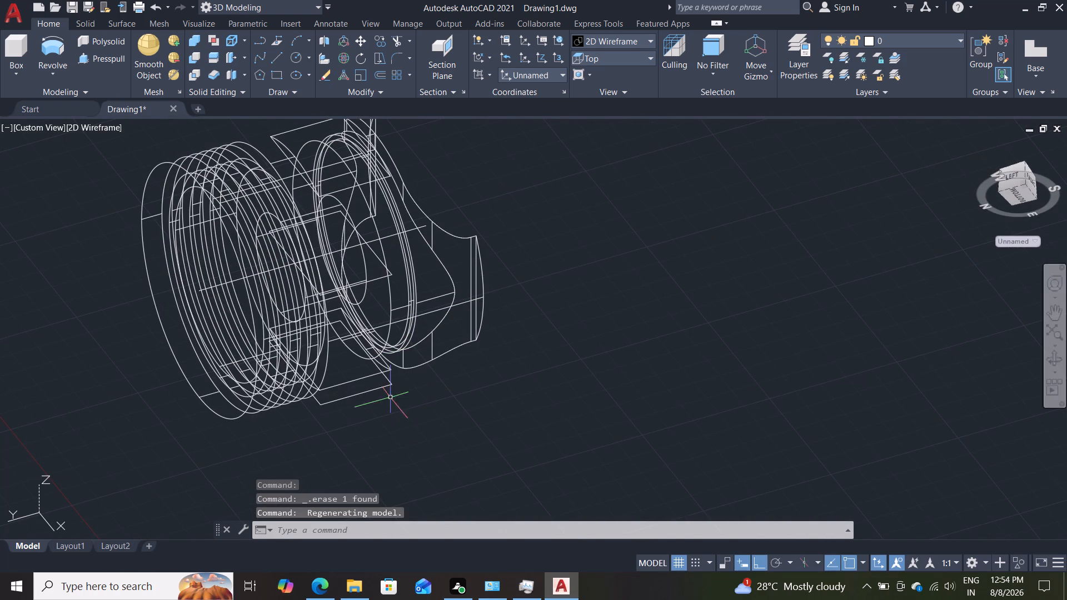
{"action": "left_click", "coordinate": [392, 380]}
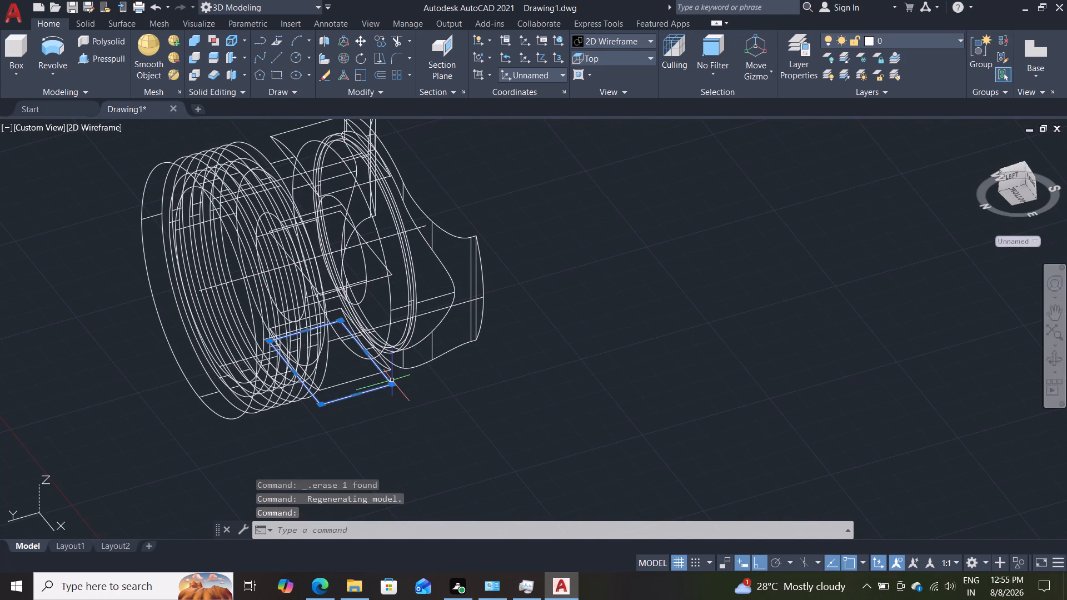
{"action": "key", "text": "Delete"}
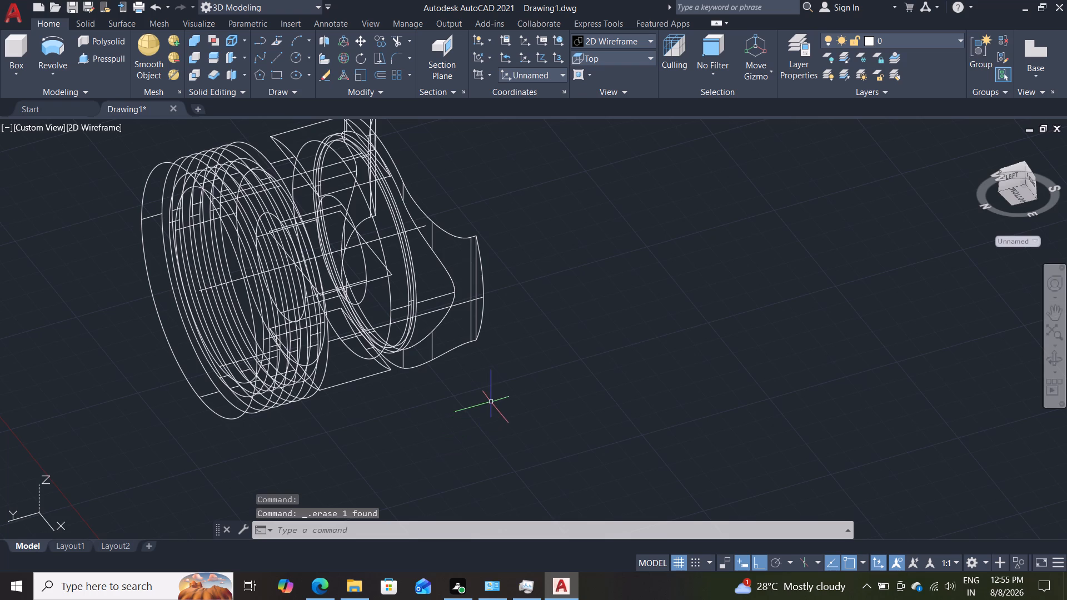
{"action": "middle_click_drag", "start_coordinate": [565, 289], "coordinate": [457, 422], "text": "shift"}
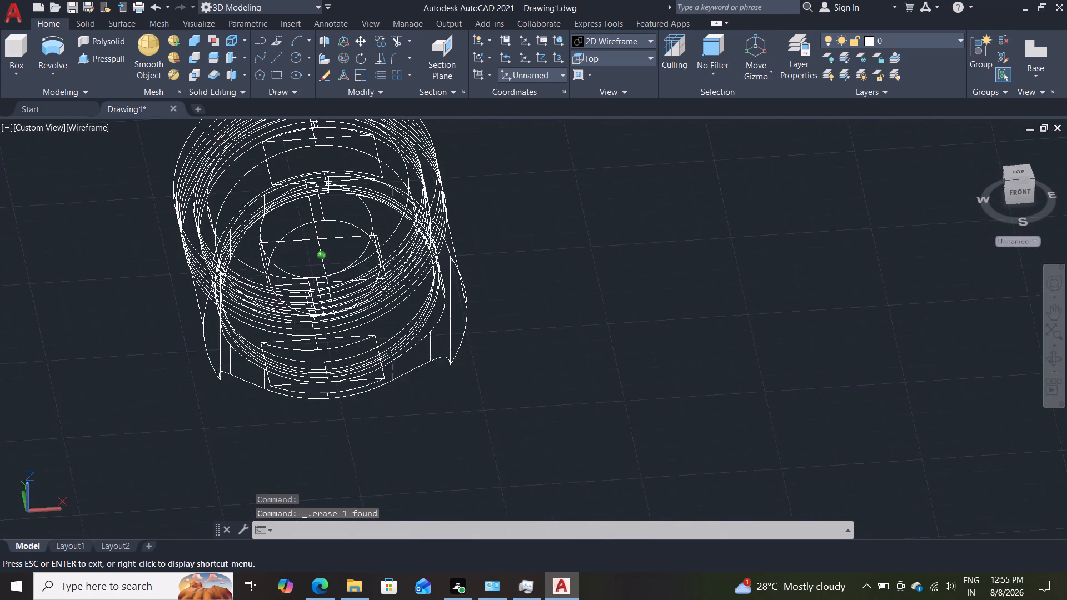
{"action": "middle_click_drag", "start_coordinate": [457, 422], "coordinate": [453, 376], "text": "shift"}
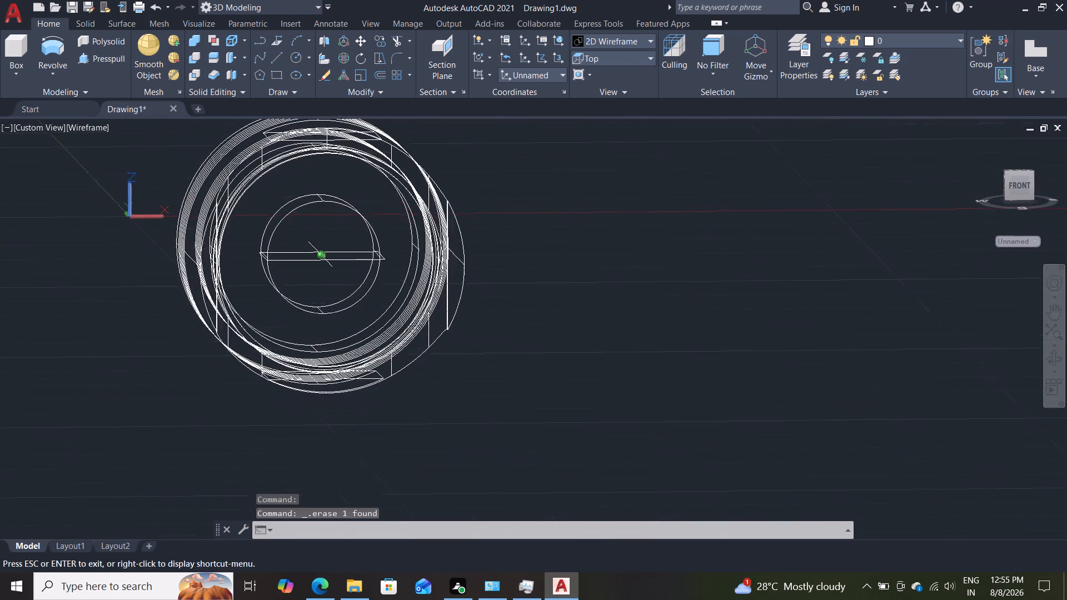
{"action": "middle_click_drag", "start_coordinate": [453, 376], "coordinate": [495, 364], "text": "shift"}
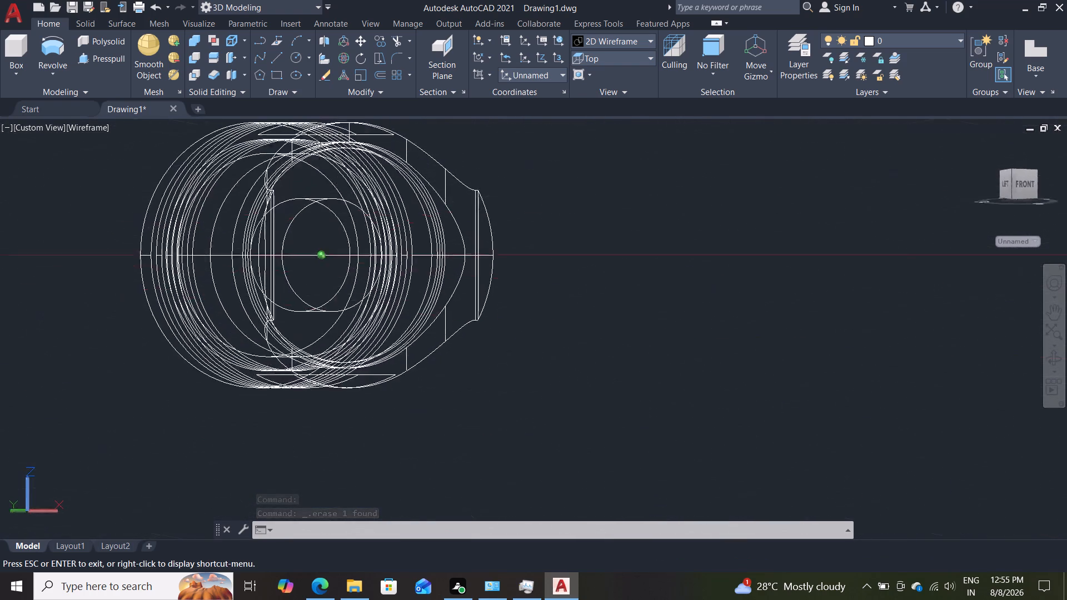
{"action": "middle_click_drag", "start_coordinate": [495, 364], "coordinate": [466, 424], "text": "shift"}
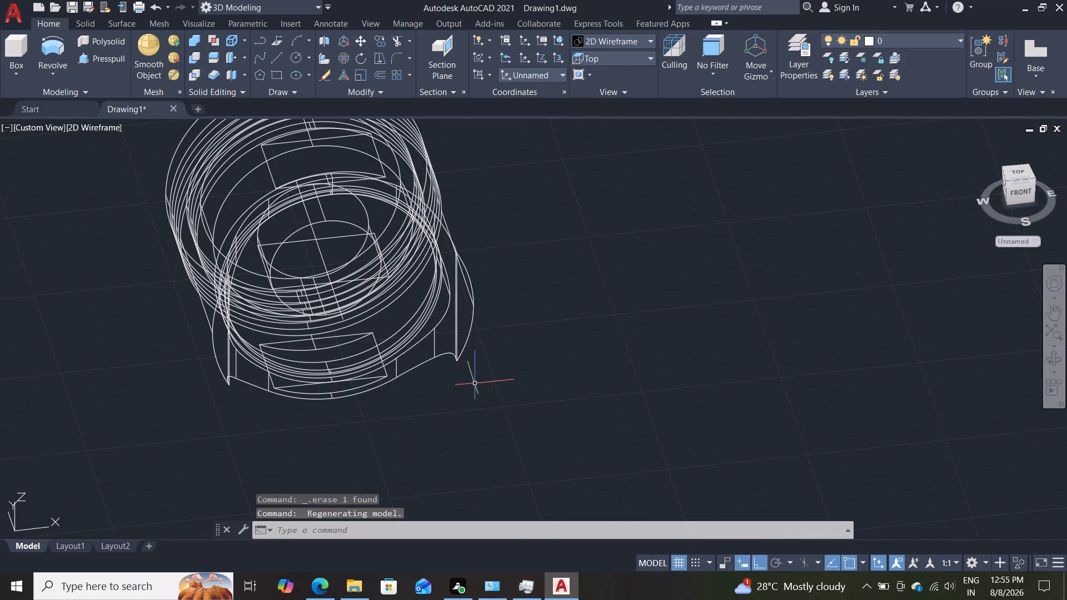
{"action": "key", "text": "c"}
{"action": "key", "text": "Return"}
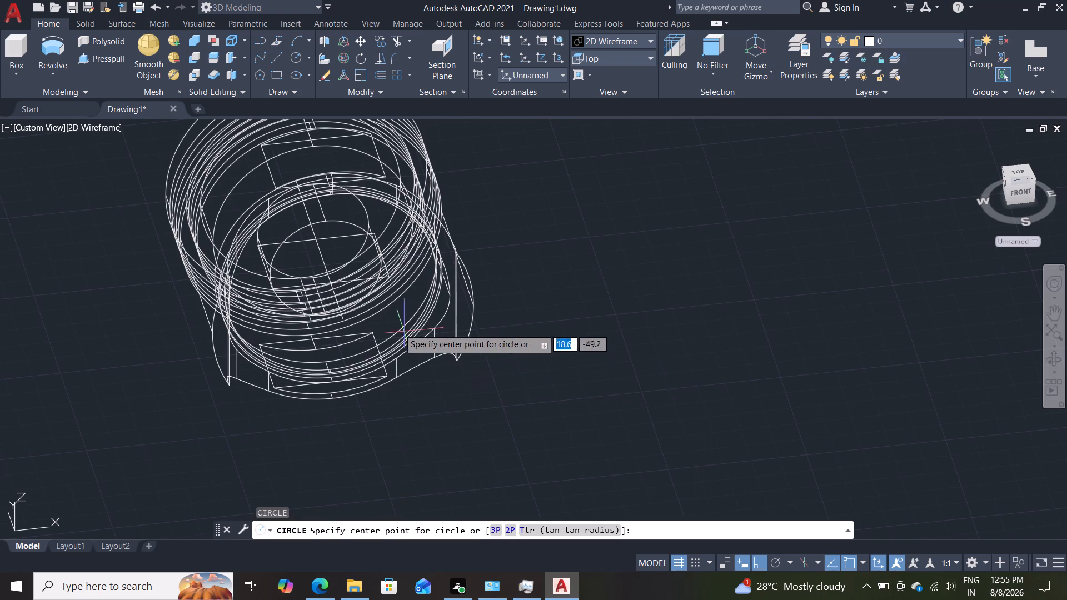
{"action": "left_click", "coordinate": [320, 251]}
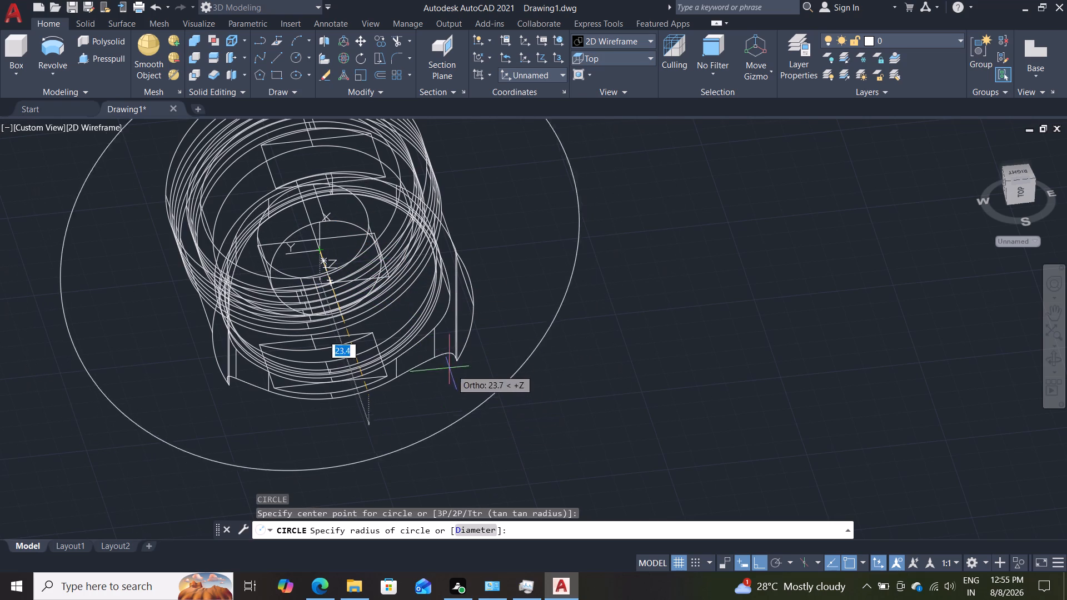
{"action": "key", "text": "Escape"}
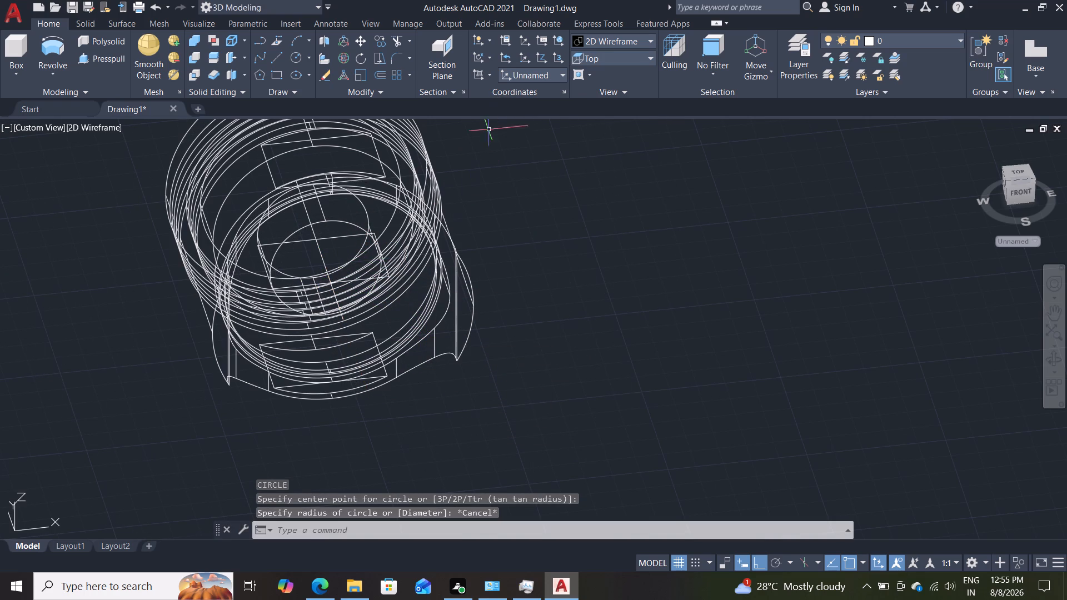
Reset the user coordinate system to World.
{"action": "key", "text": "y"}
{"action": "type", "text": "cs"}
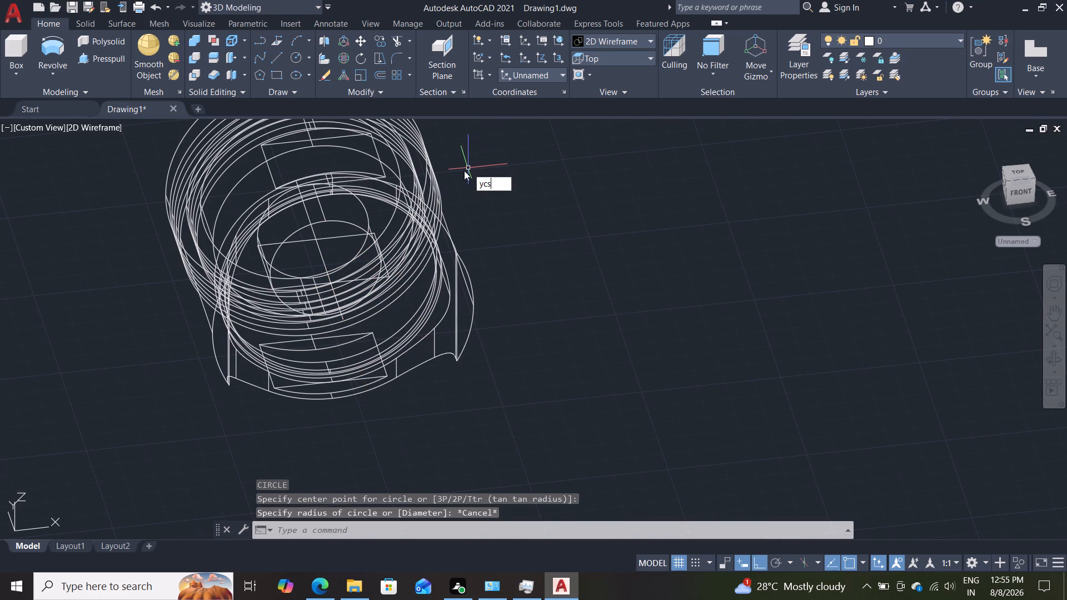
{"action": "key", "text": "Return"}
{"action": "key", "text": "Return"}
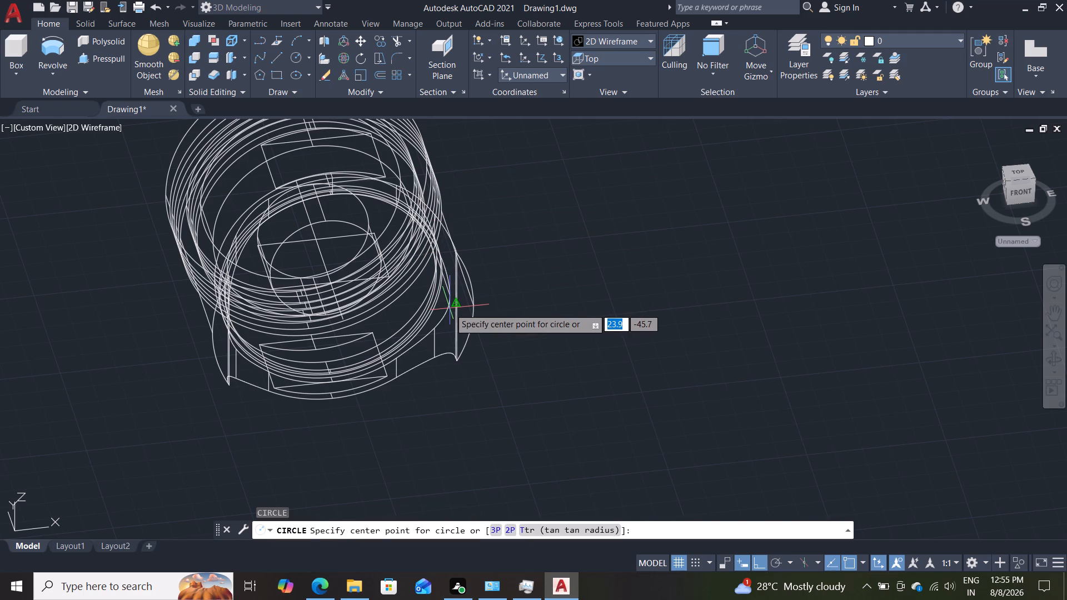
{"action": "key", "text": "Escape"}
{"action": "key", "text": "Escape"}
{"action": "type", "text": "ucs"}
{"action": "key", "text": "Return"}
{"action": "key", "text": "Return"}
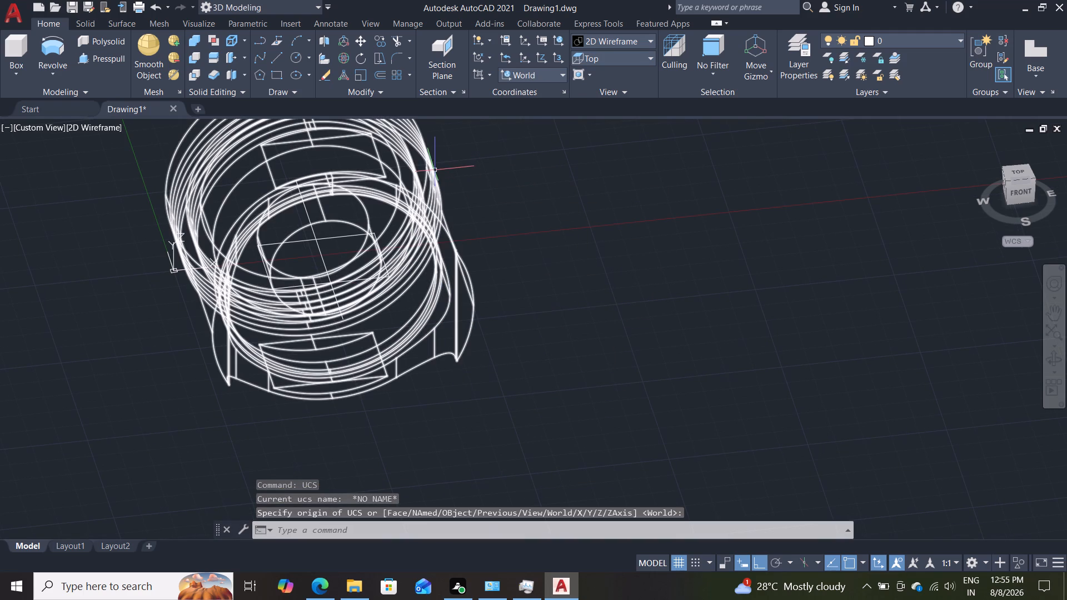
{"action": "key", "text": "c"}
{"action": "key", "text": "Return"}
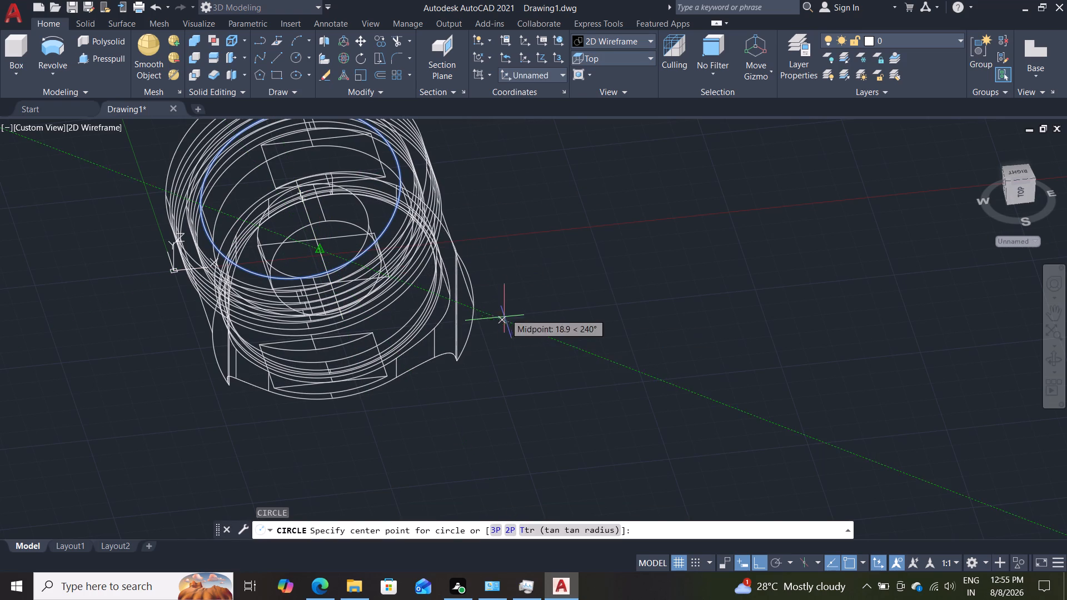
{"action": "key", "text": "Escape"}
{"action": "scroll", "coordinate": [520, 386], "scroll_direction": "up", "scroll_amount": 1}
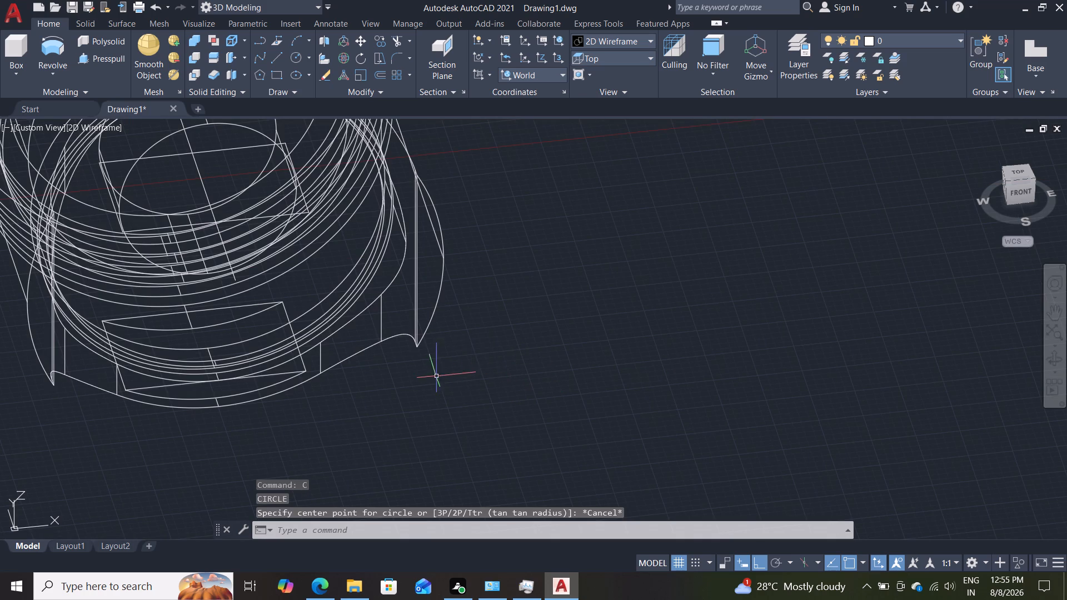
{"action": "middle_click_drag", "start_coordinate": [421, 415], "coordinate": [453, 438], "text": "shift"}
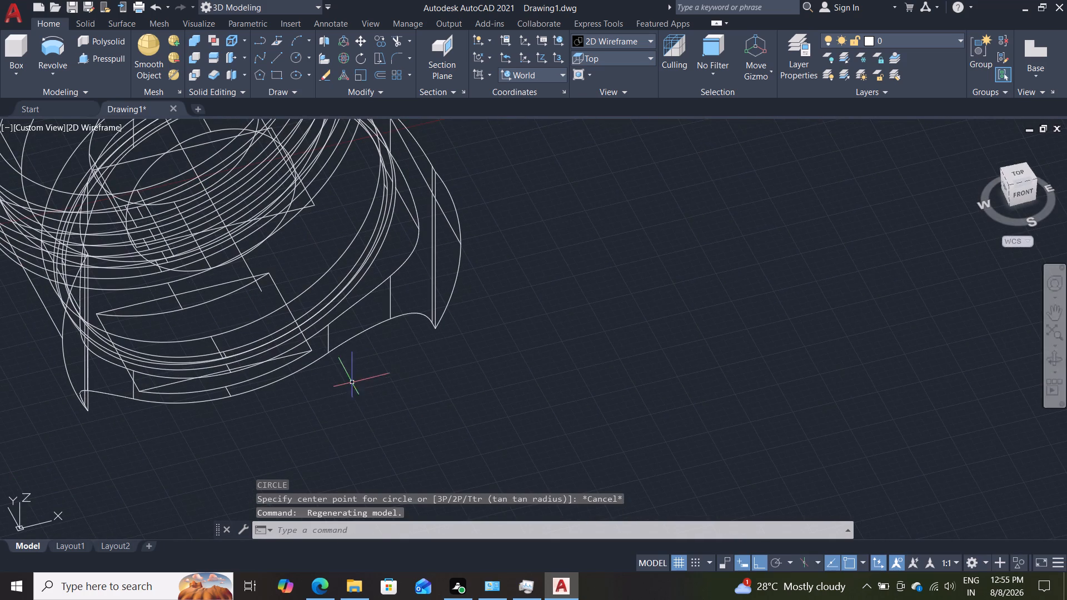
Draw a line between the midpoints of two opposite sides of the rectangle at the piston's centre.
{"action": "middle_click_drag", "start_coordinate": [323, 394], "coordinate": [347, 464]}
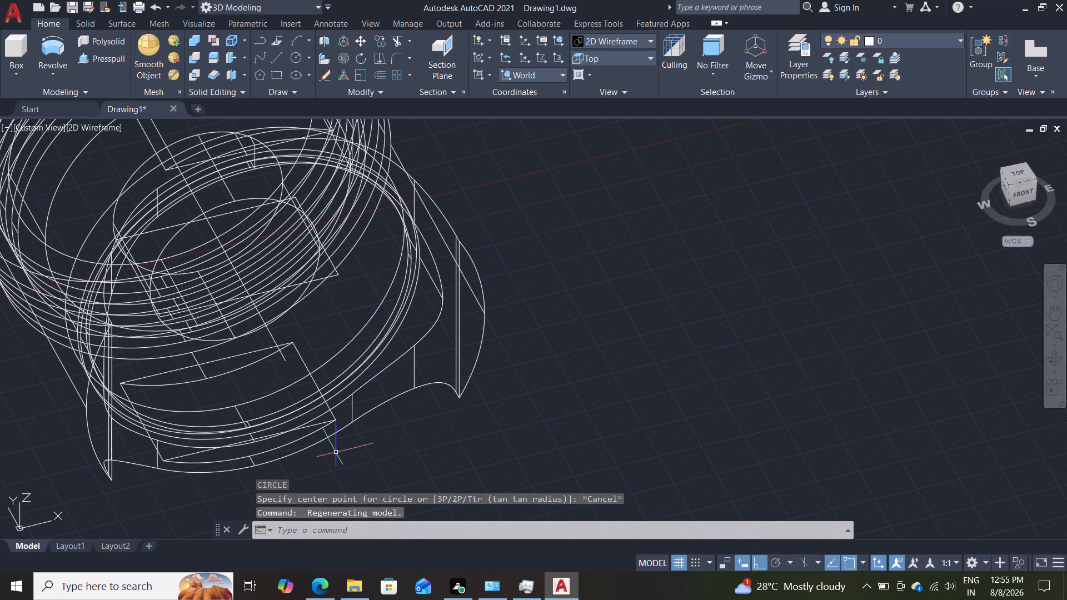
{"action": "key", "text": "l"}
{"action": "key", "text": "Return"}
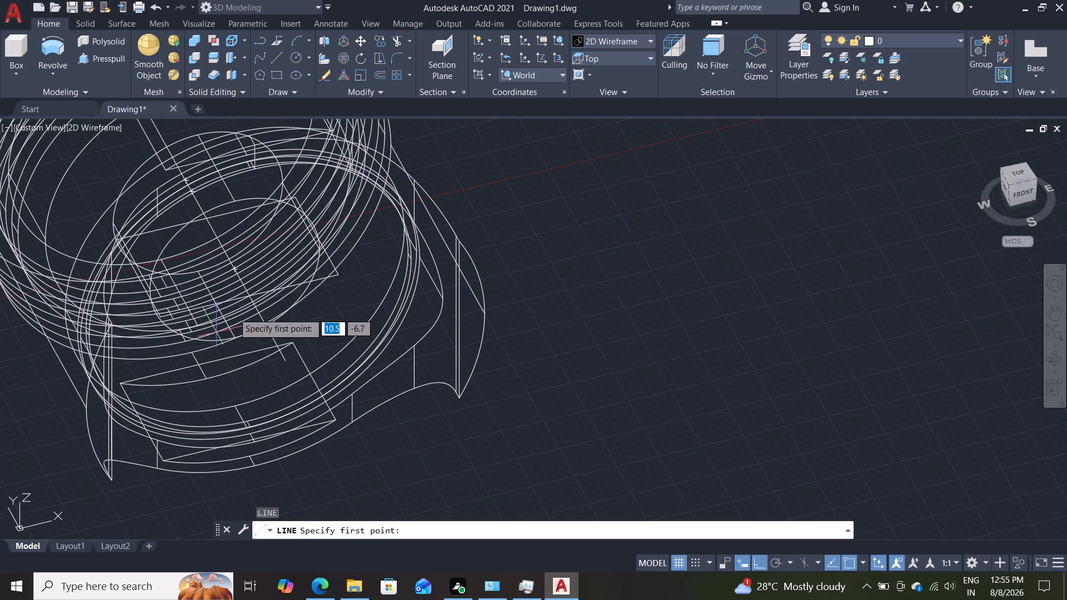
{"action": "left_click", "coordinate": [251, 297]}
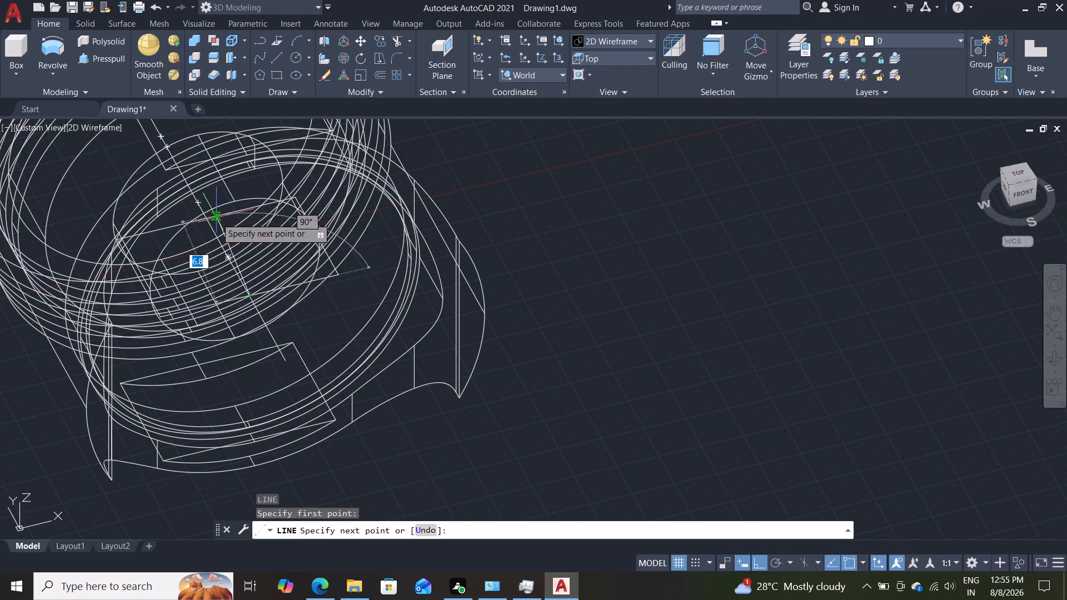
{"action": "left_click", "coordinate": [205, 213]}
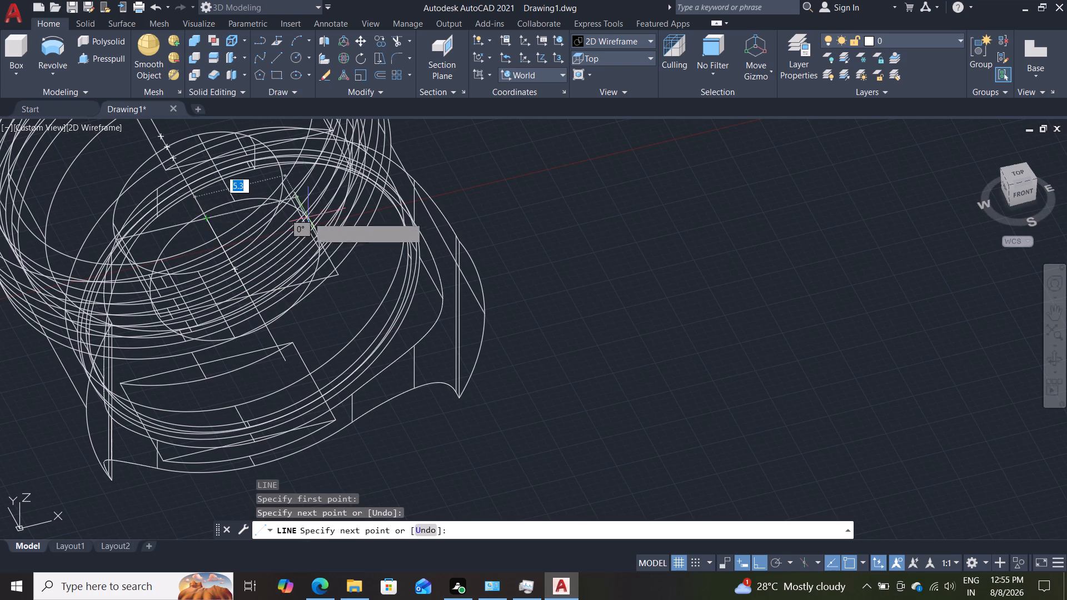
{"action": "key", "text": "Escape"}
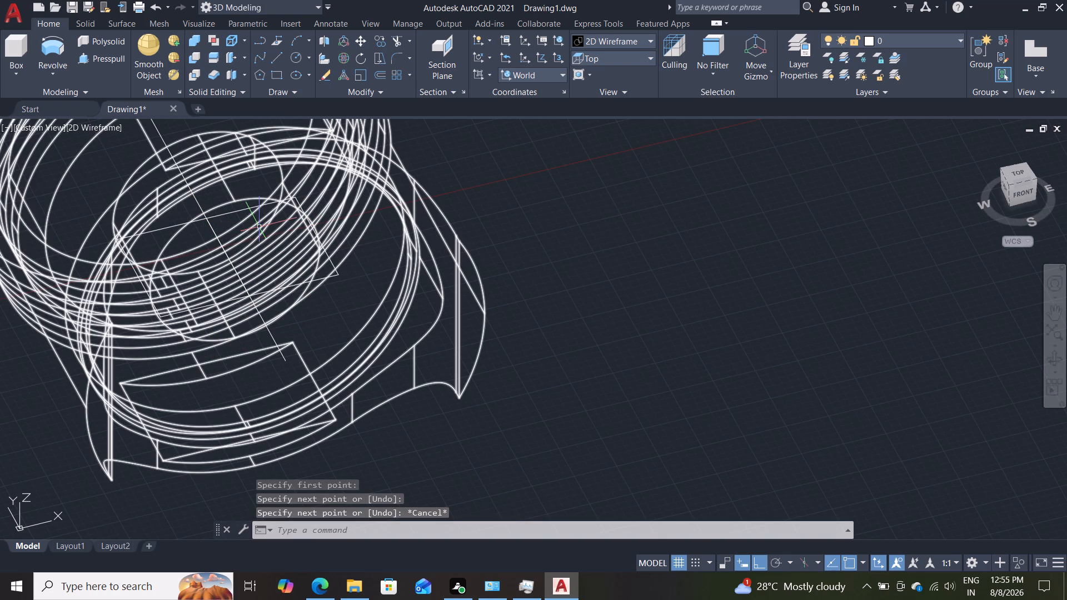
Draw a circle of radius 2.5 centred on the midpoint of the line inside the rectangle.
{"action": "key", "text": "c"}
{"action": "key", "text": "Return"}
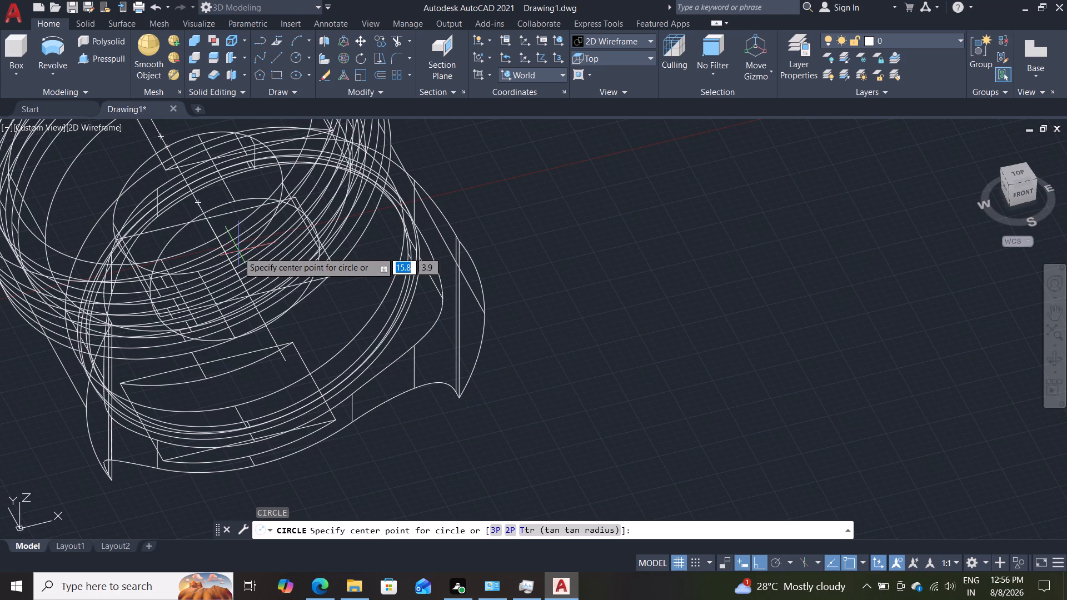
{"action": "left_click", "coordinate": [232, 257]}
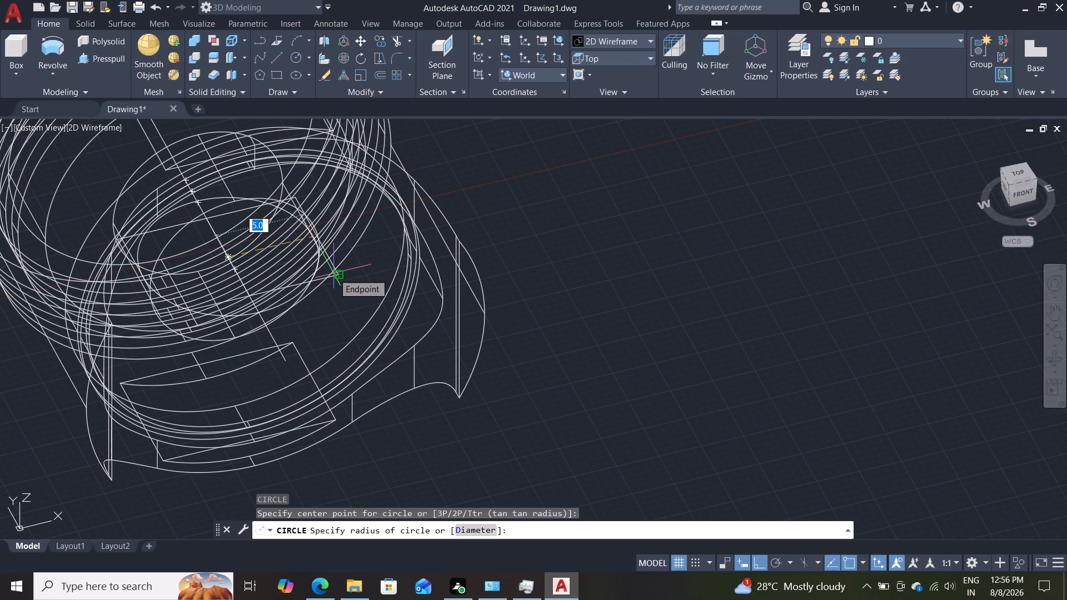
{"action": "type", "text": "2.5"}
{"action": "key", "text": "Return"}
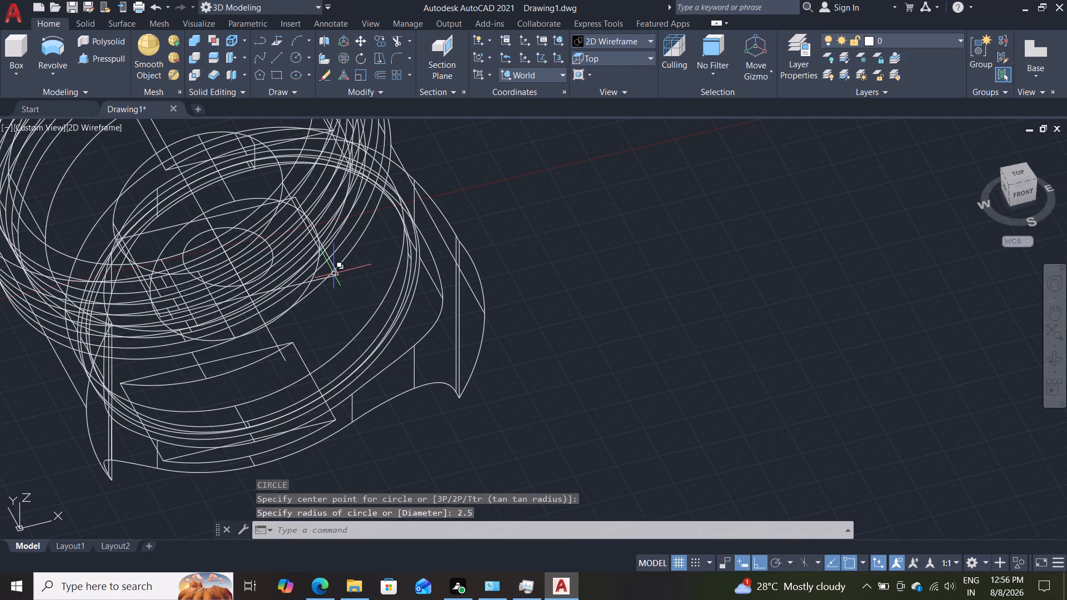
{"action": "key", "text": "Escape"}
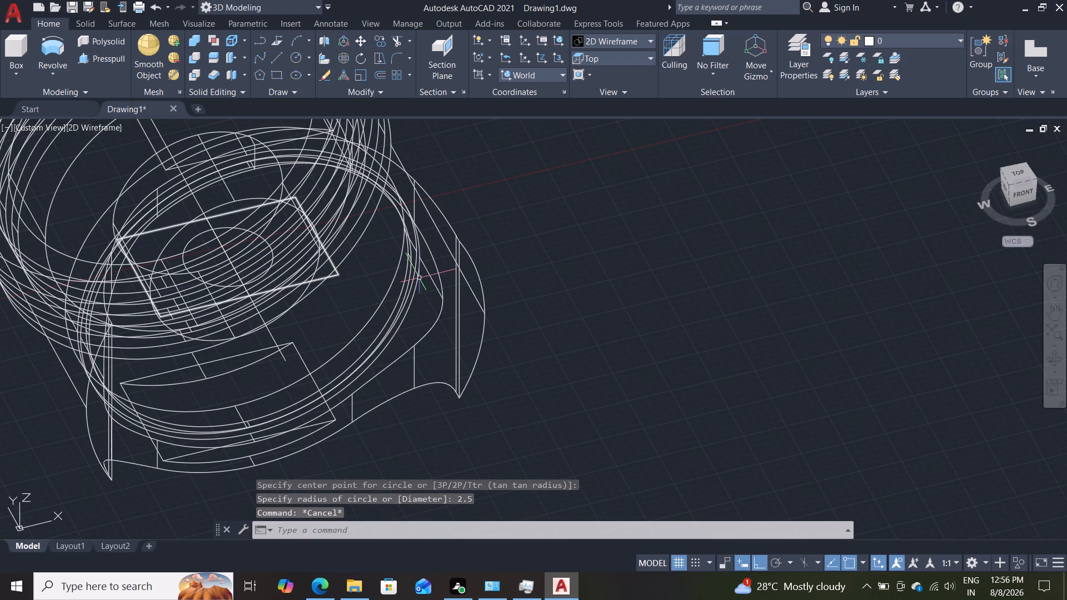
Switch the visual style to Hidden, then settle on Shades of Gray.
{"action": "scroll", "coordinate": [562, 274], "scroll_direction": "down", "scroll_amount": 3}
{"action": "scroll", "coordinate": [562, 268], "scroll_direction": "up", "scroll_amount": 3}
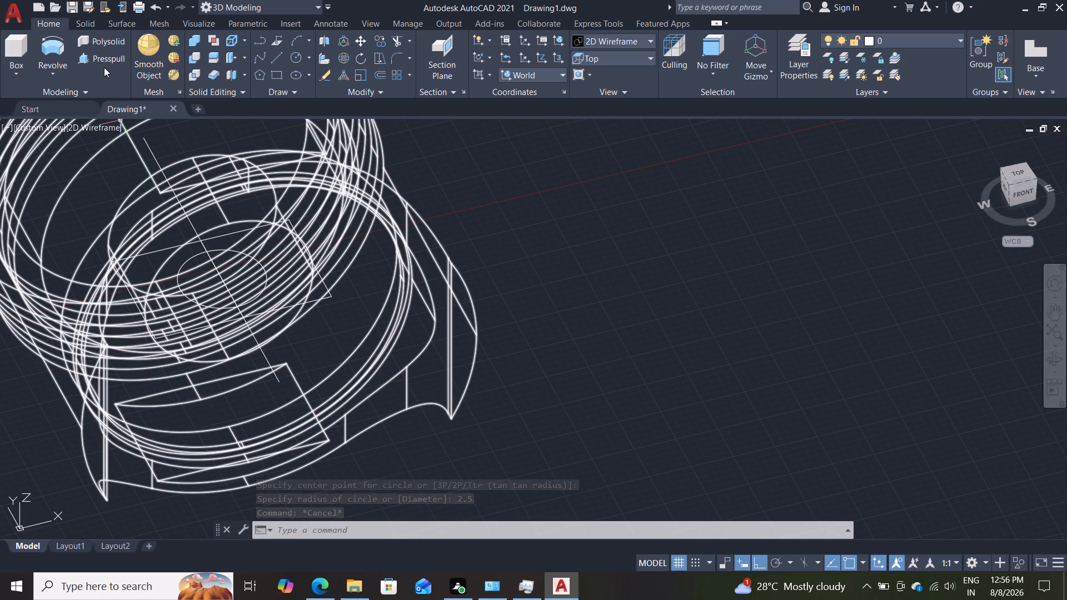
{"action": "left_click", "coordinate": [604, 37]}
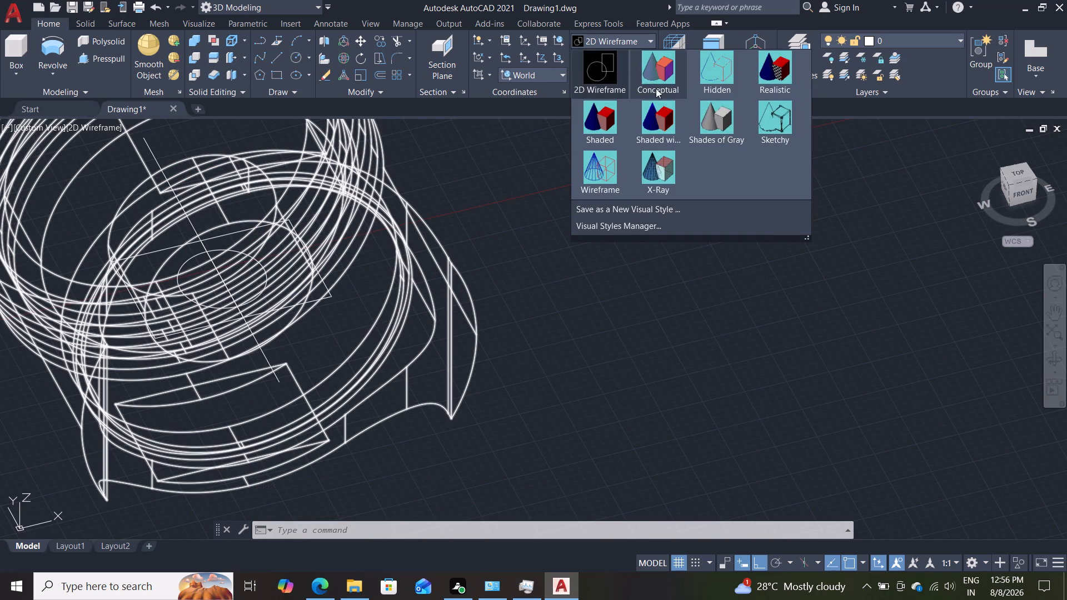
{"action": "left_click", "coordinate": [714, 74]}
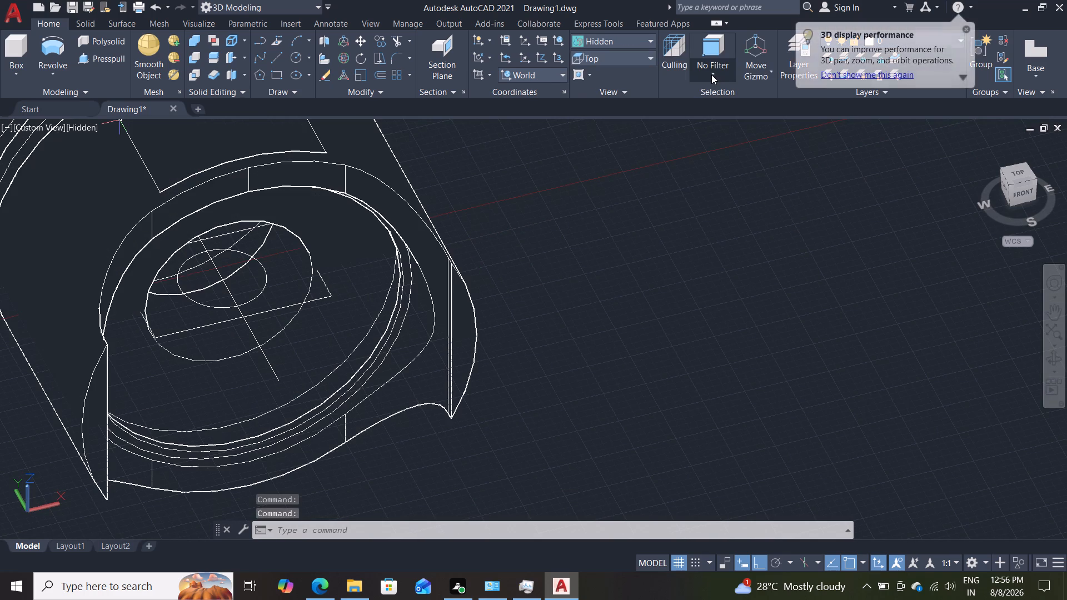
{"action": "left_click", "coordinate": [639, 36]}
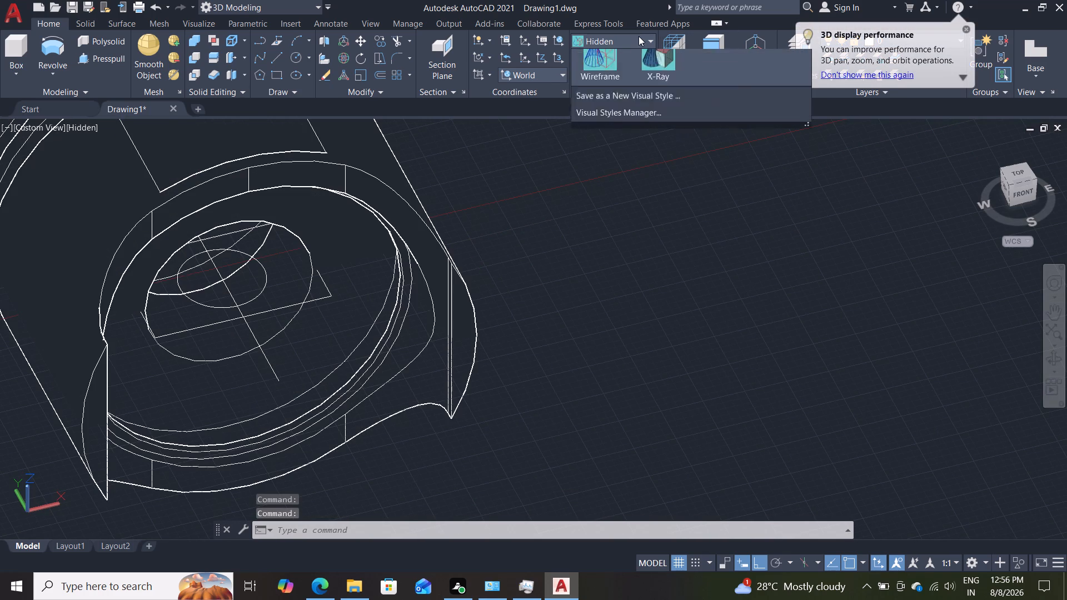
{"action": "double_click", "coordinate": [710, 117]}
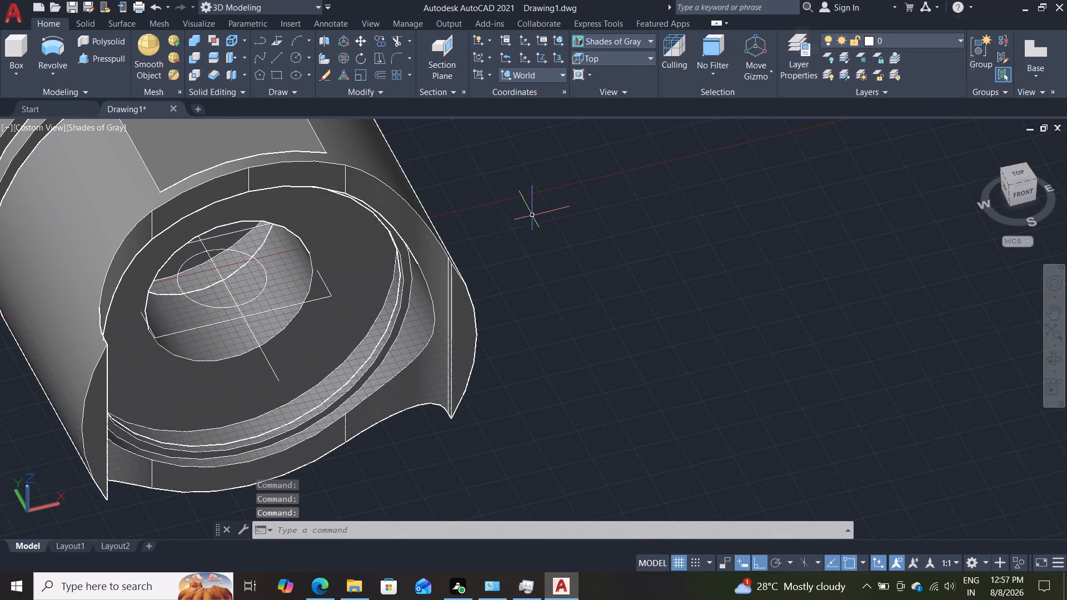
Presspull the radius 2.5 circle upward into a cylinder inside the piston.
{"action": "scroll", "coordinate": [532, 216], "scroll_direction": "down", "scroll_amount": 1}
{"action": "middle_click_drag", "start_coordinate": [532, 216], "coordinate": [535, 241], "text": "shift"}
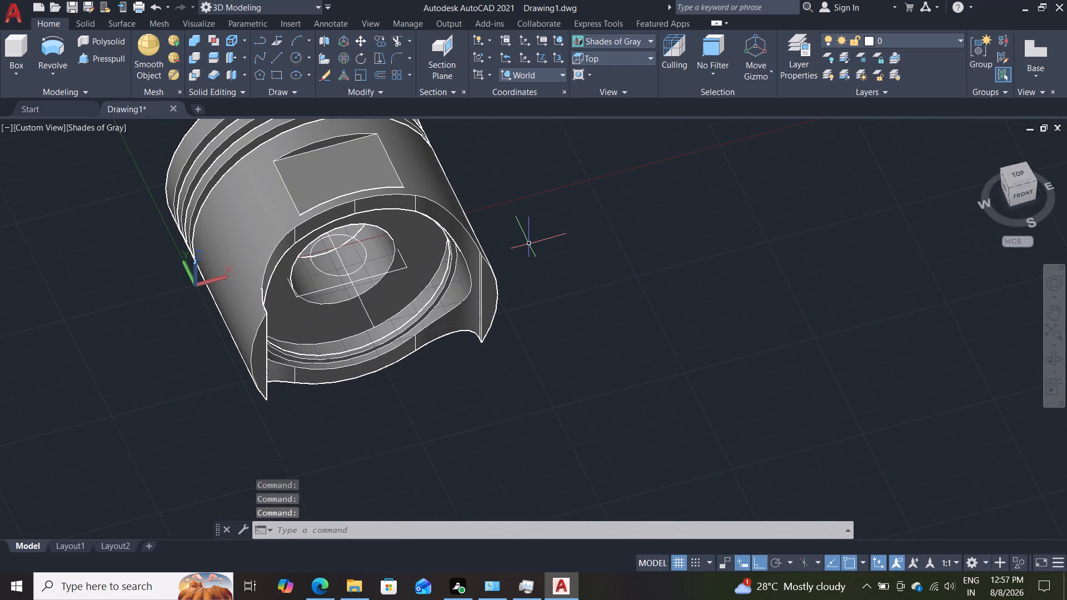
{"action": "left_click", "coordinate": [103, 63]}
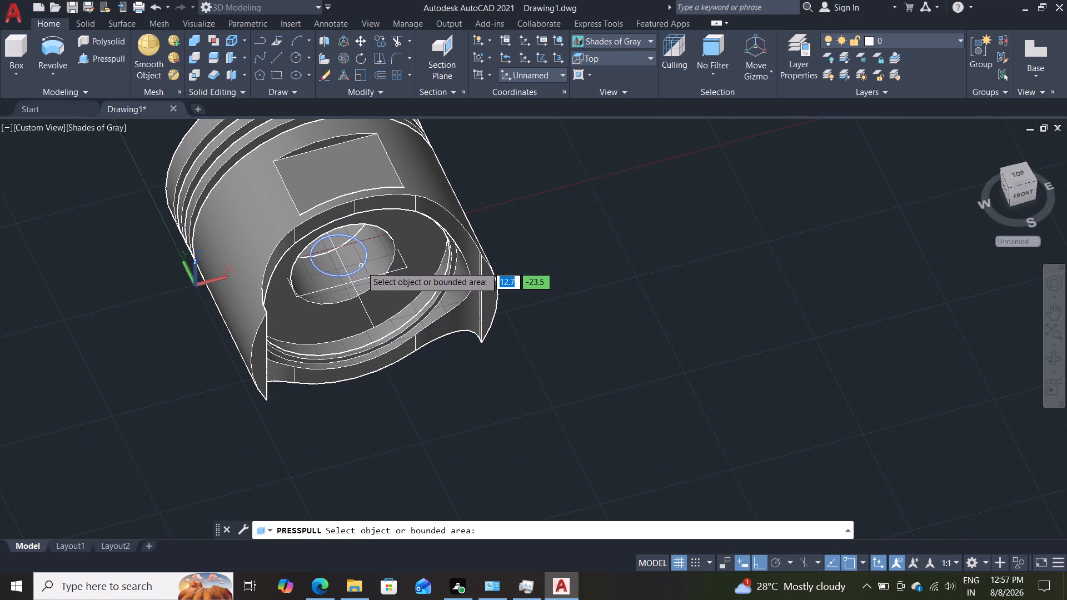
{"action": "left_click", "coordinate": [361, 266]}
{"action": "left_click", "coordinate": [365, 142]}
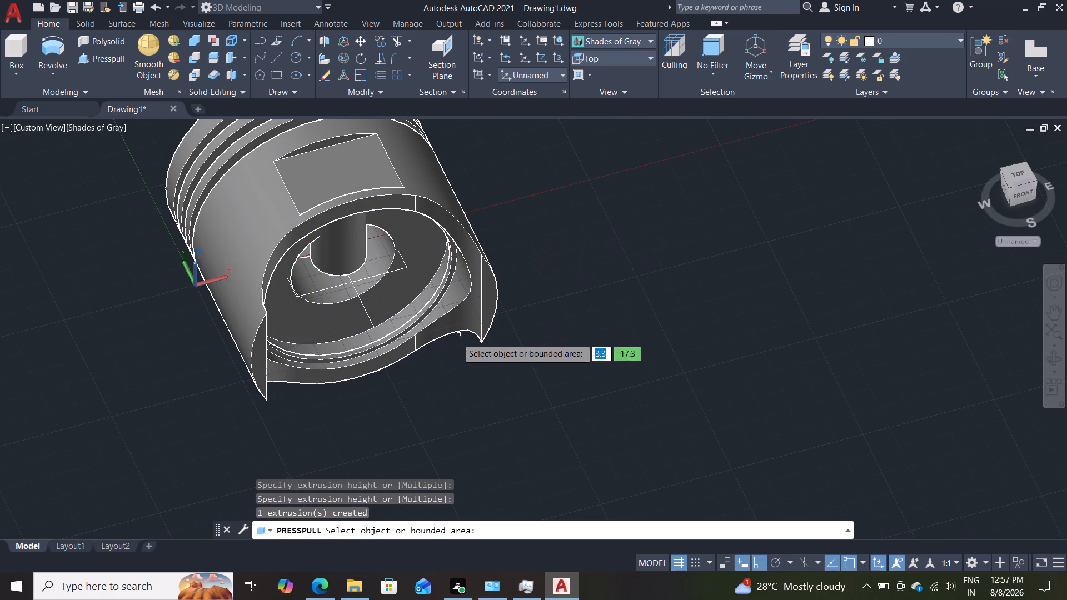
Presspull both halves of the circle downward past the piston's lower wall, the first half about 19 long.
{"action": "middle_click_drag", "start_coordinate": [432, 367], "coordinate": [408, 367], "text": "shift"}
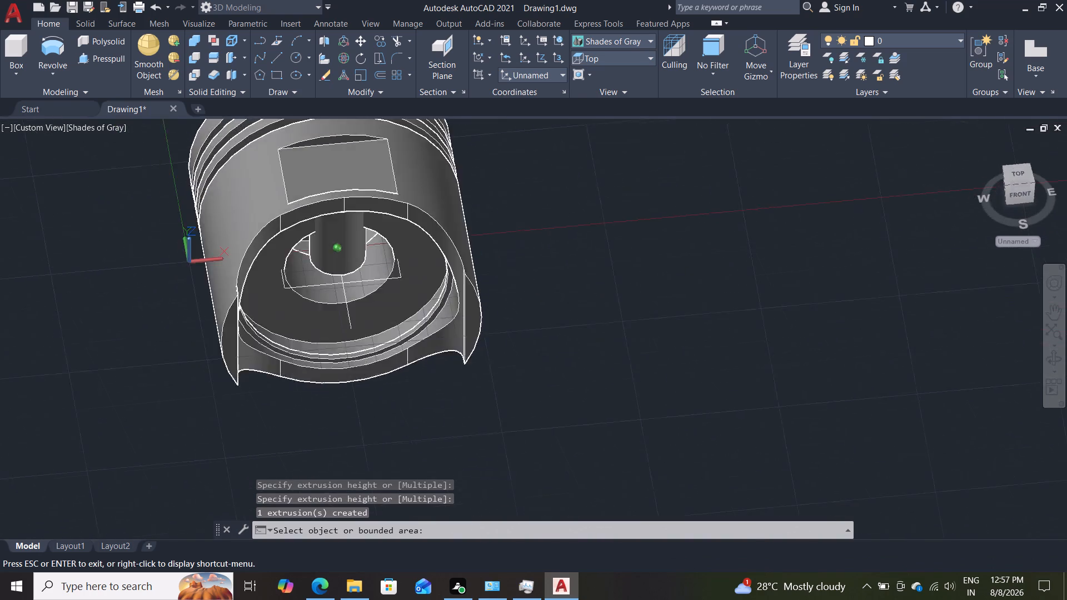
{"action": "middle_click_drag", "start_coordinate": [408, 367], "coordinate": [455, 224], "text": "shift"}
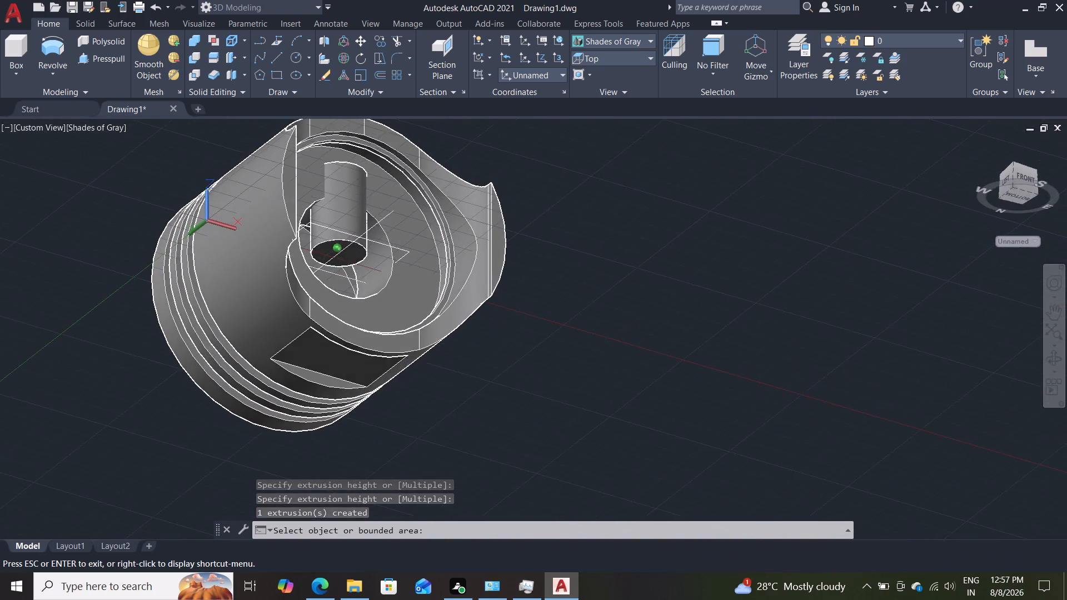
{"action": "middle_click_drag", "start_coordinate": [455, 224], "coordinate": [451, 241], "text": "shift"}
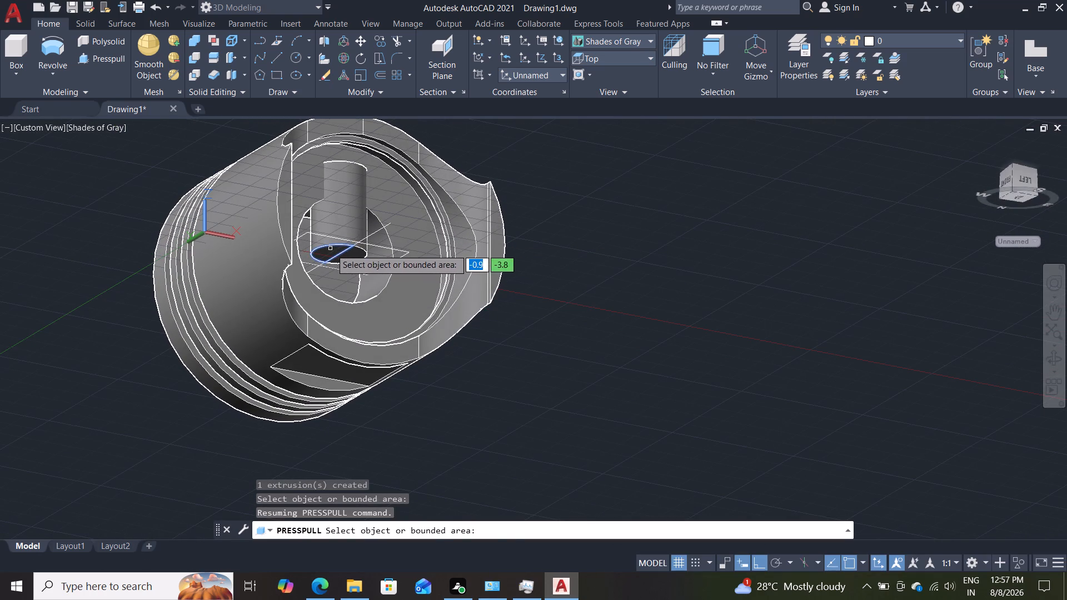
{"action": "left_click", "coordinate": [331, 249]}
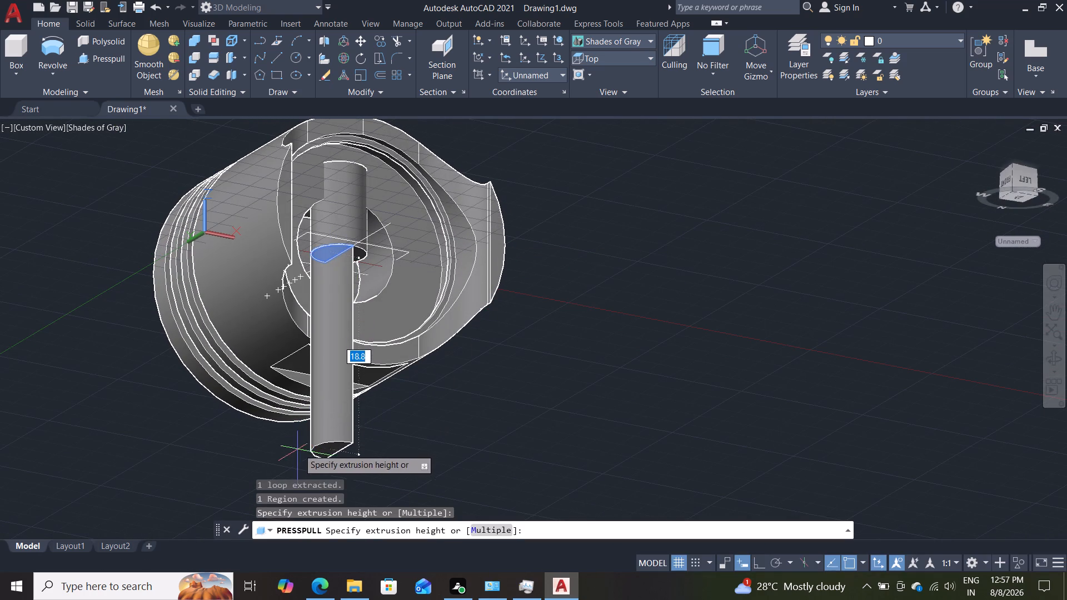
{"action": "left_click", "coordinate": [299, 449]}
{"action": "left_click", "coordinate": [362, 256]}
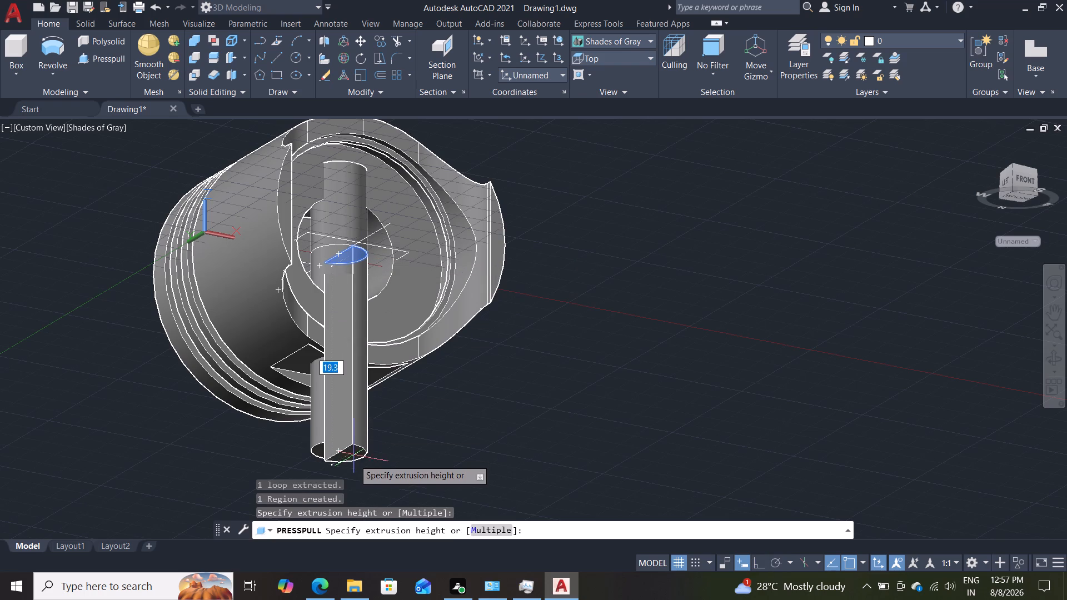
{"action": "left_click", "coordinate": [363, 438]}
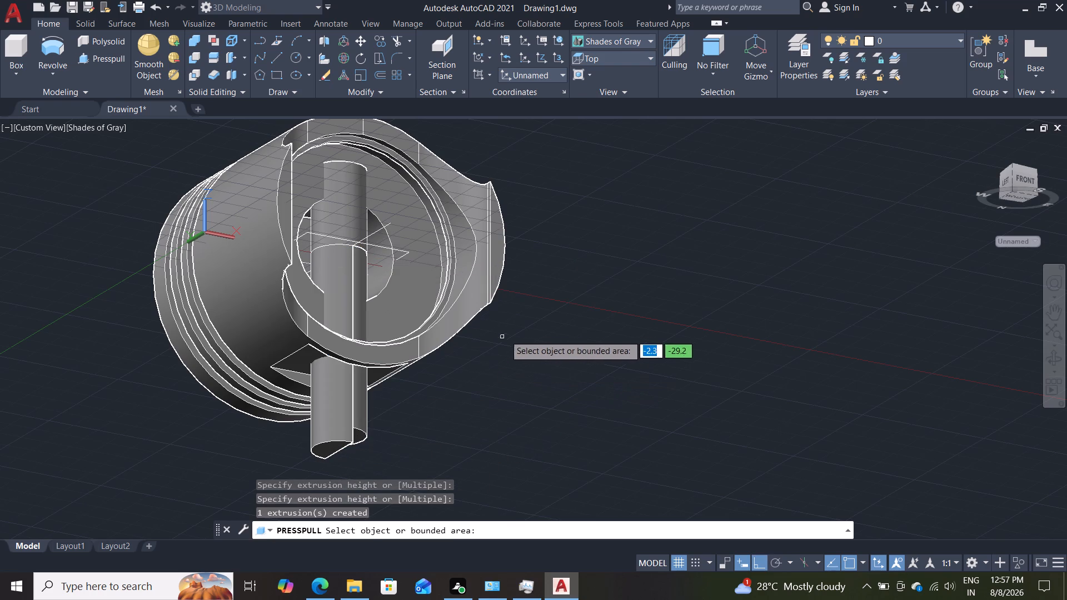
Presspull the cylinder's top face upward until it protrudes through the recessed flat on the piston's upper side.
{"action": "middle_click_drag", "start_coordinate": [541, 273], "coordinate": [515, 362], "text": "shift"}
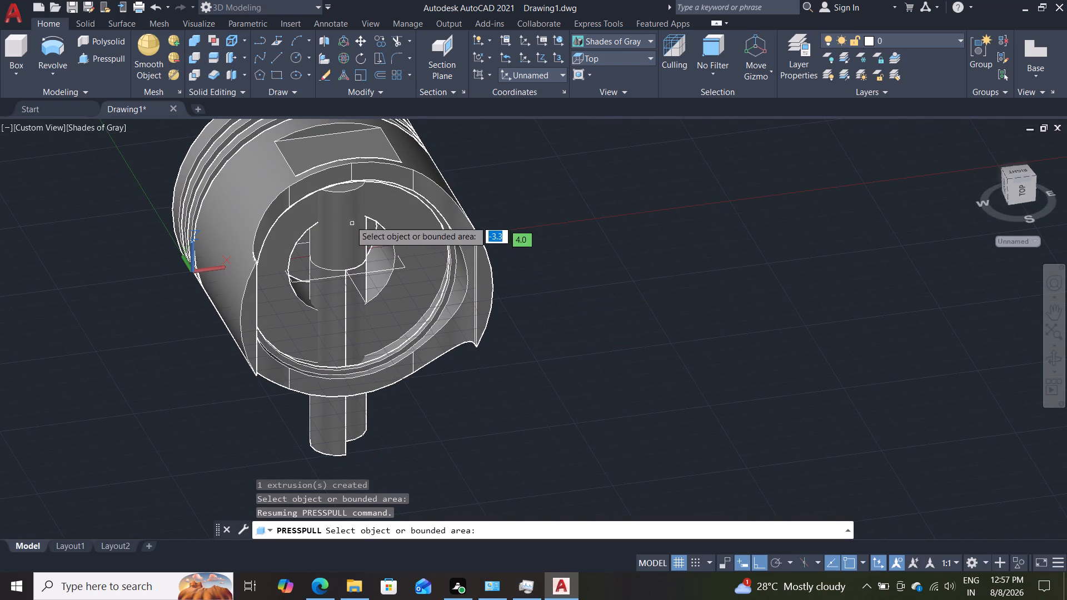
{"action": "left_click", "coordinate": [342, 188]}
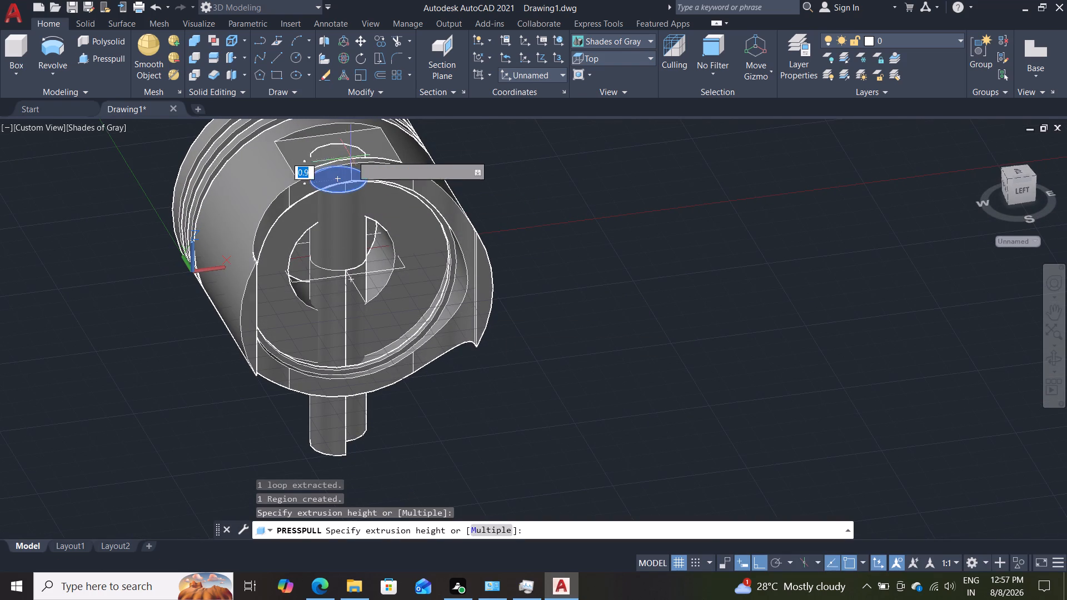
{"action": "left_click", "coordinate": [370, 124]}
{"action": "middle_click_drag", "start_coordinate": [559, 204], "coordinate": [561, 209], "text": "shift"}
{"action": "scroll", "coordinate": [559, 204], "scroll_direction": "down", "scroll_amount": 1, "text": "shift"}
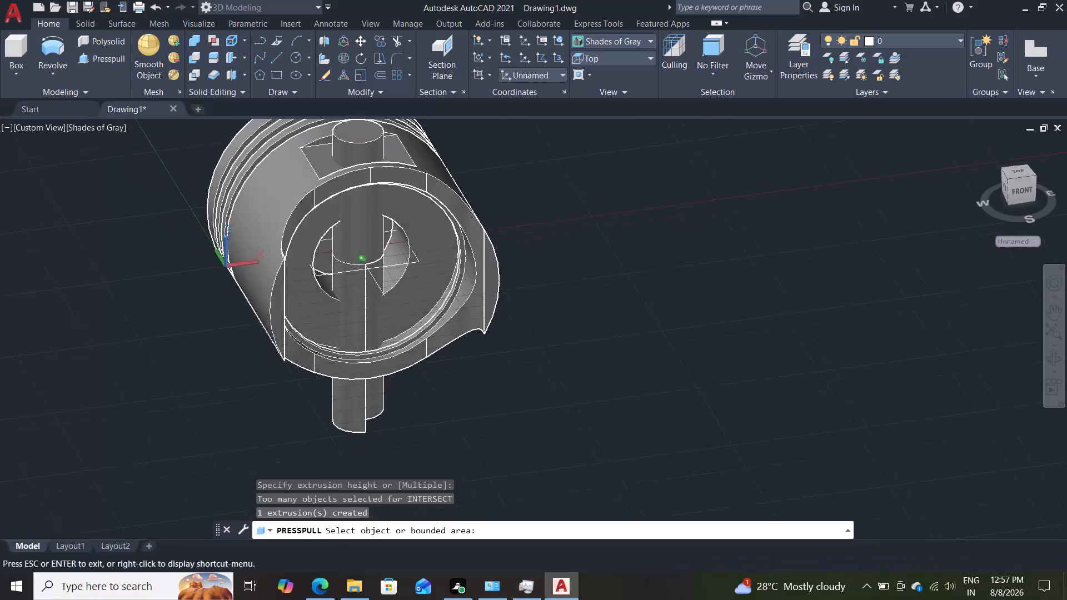
{"action": "middle_click_drag", "start_coordinate": [561, 209], "coordinate": [556, 245], "text": "shift"}
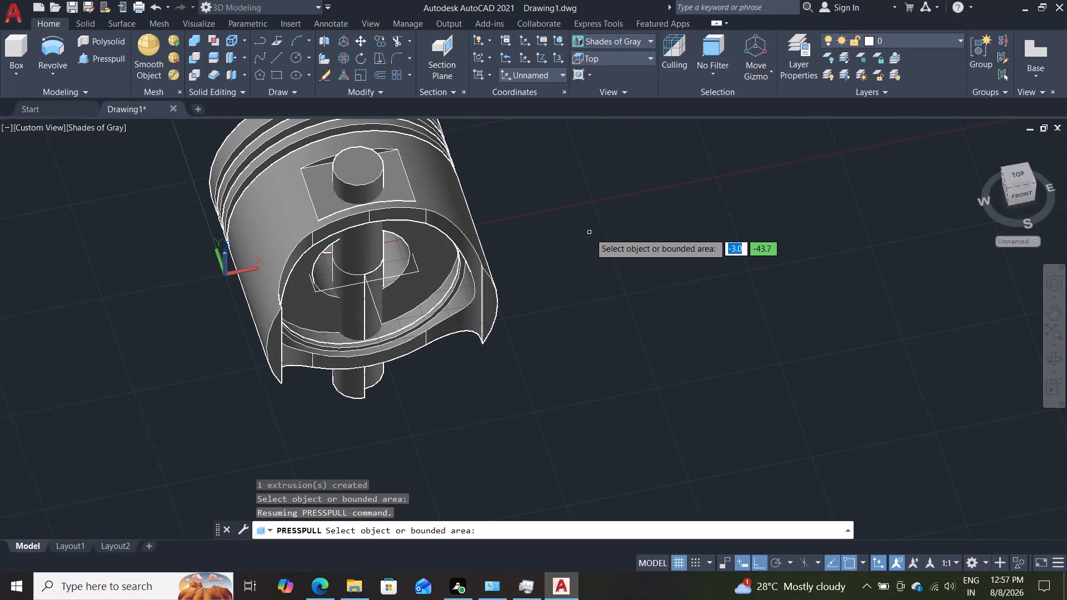
{"action": "key", "text": "Escape"}
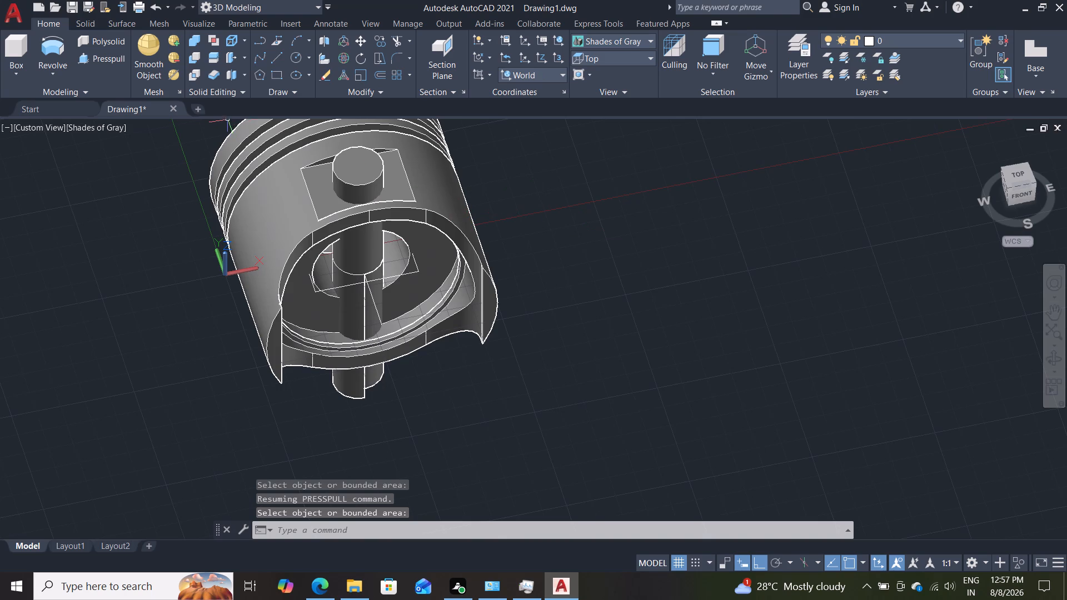
Subtract the two pressed-and-pulled pin solids from the piston body to cut the pin hole through both side walls.
{"action": "left_click", "coordinate": [192, 54]}
{"action": "left_click", "coordinate": [275, 203]}
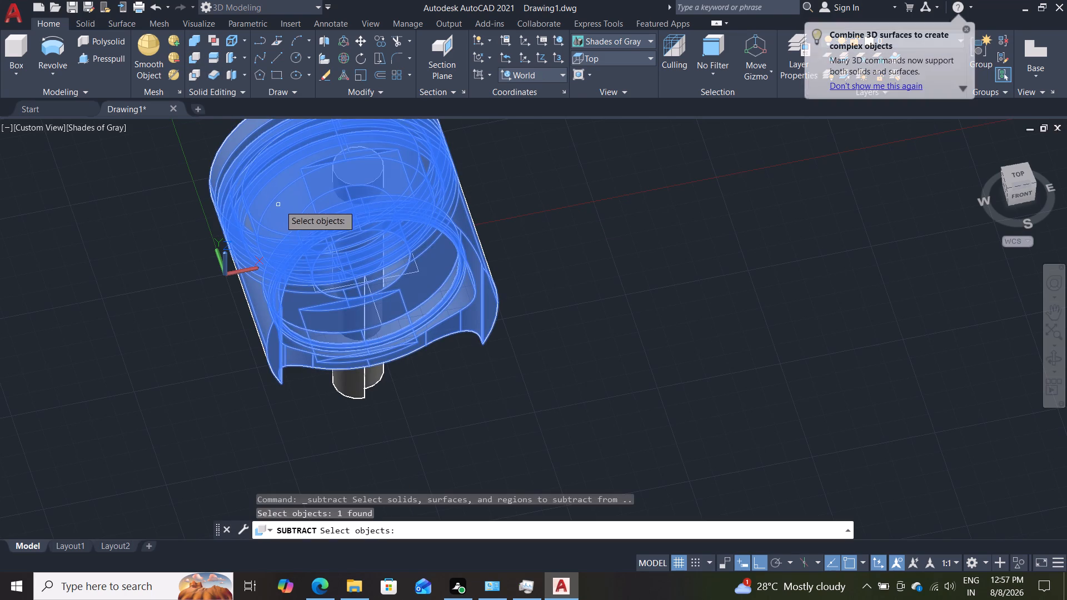
{"action": "key", "text": "Return"}
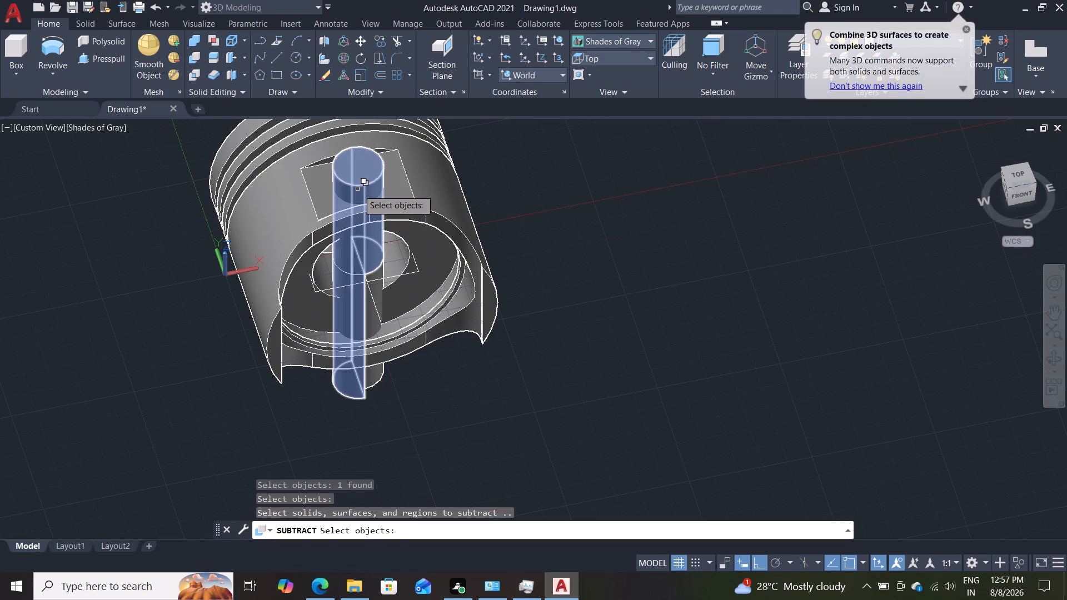
{"action": "left_click", "coordinate": [358, 189]}
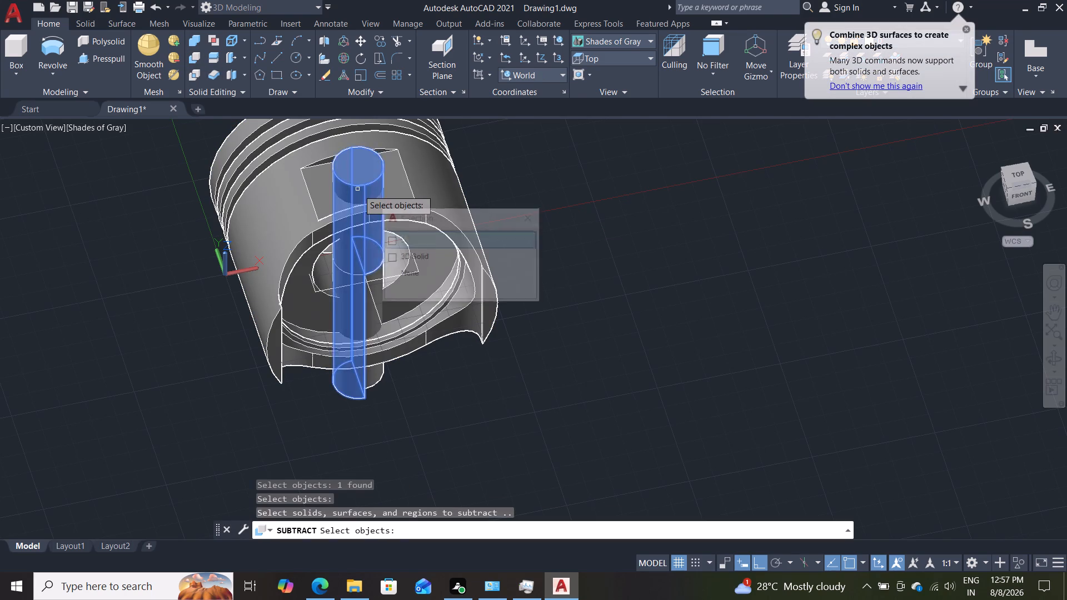
{"action": "left_click", "coordinate": [406, 237]}
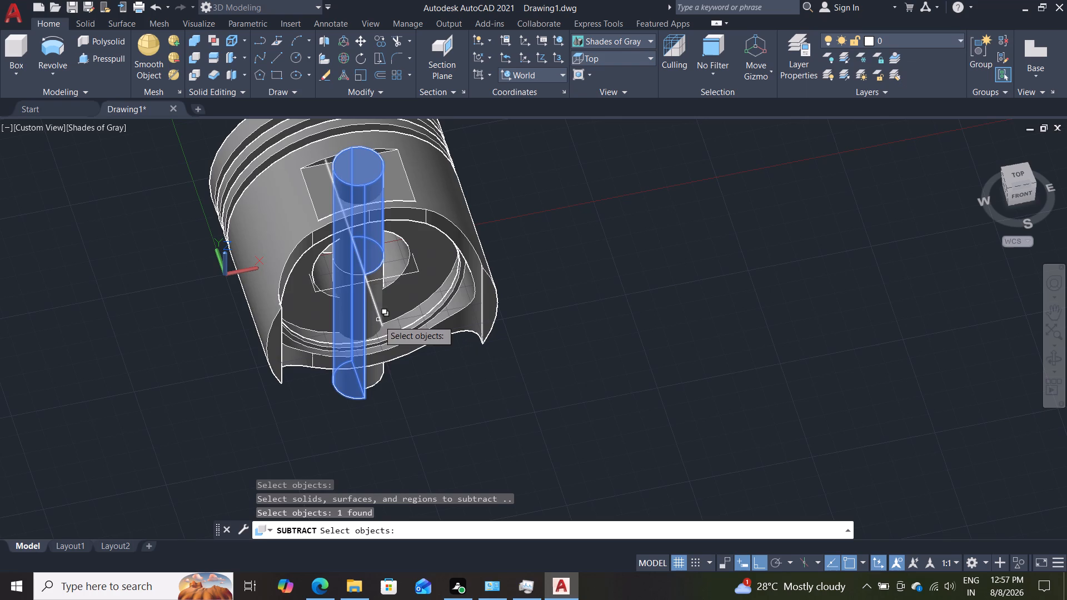
{"action": "left_click", "coordinate": [367, 326]}
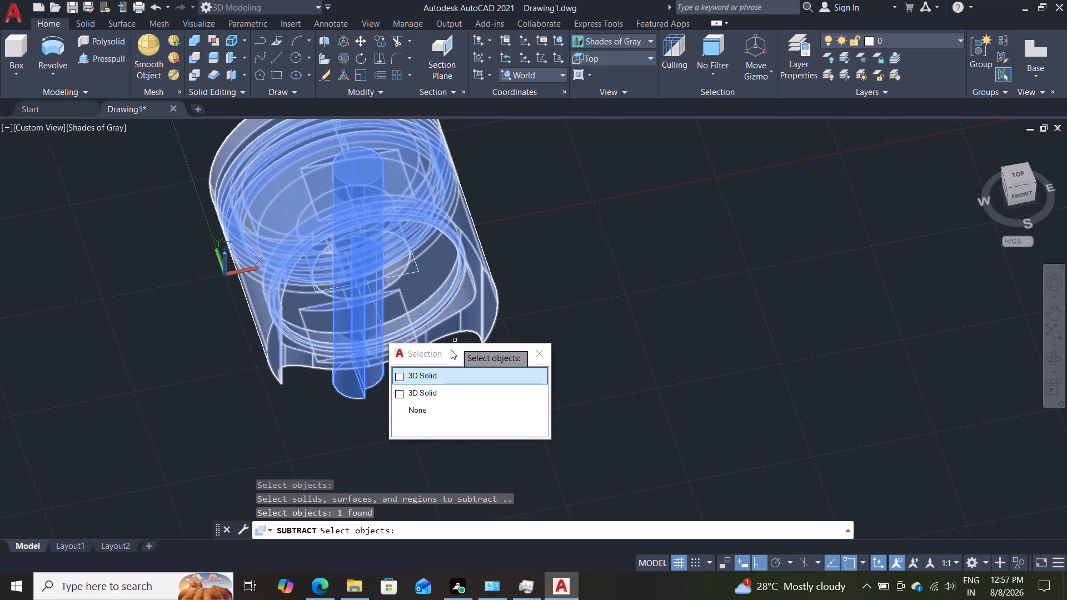
{"action": "left_click", "coordinate": [441, 370]}
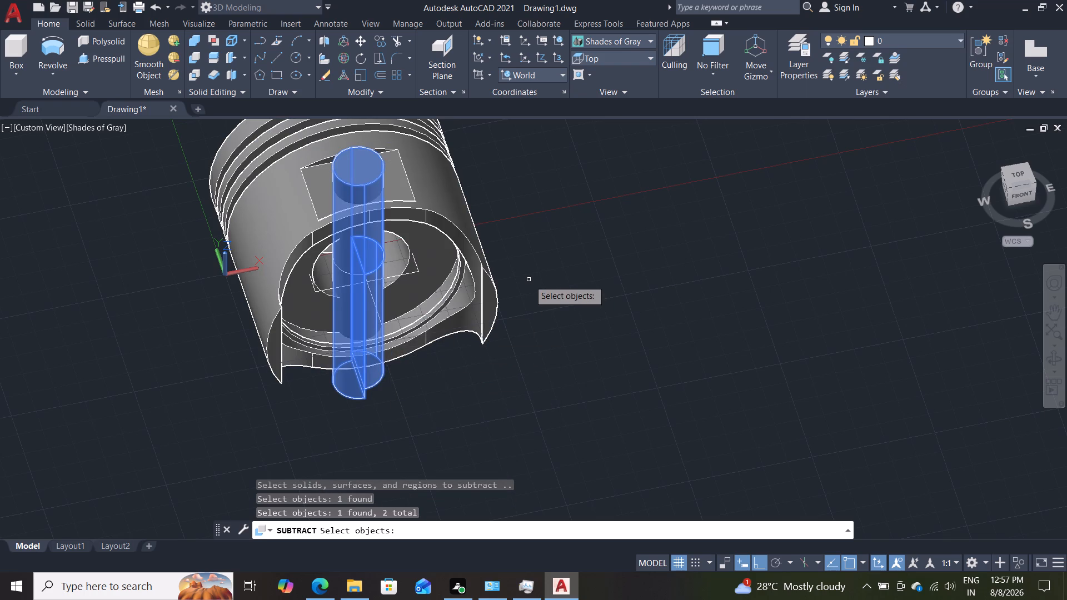
{"action": "key", "text": "Return"}
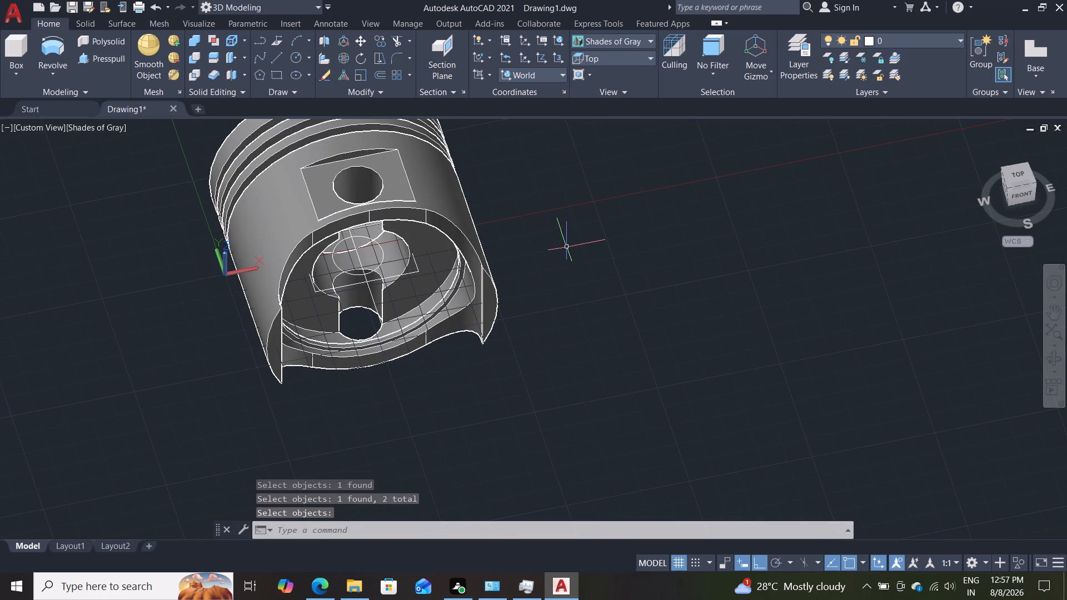
Examine the pin hole, side recesses and hollow interior of the piston from several angles.
{"action": "middle_click_drag", "start_coordinate": [560, 241], "coordinate": [554, 350], "text": "shift"}
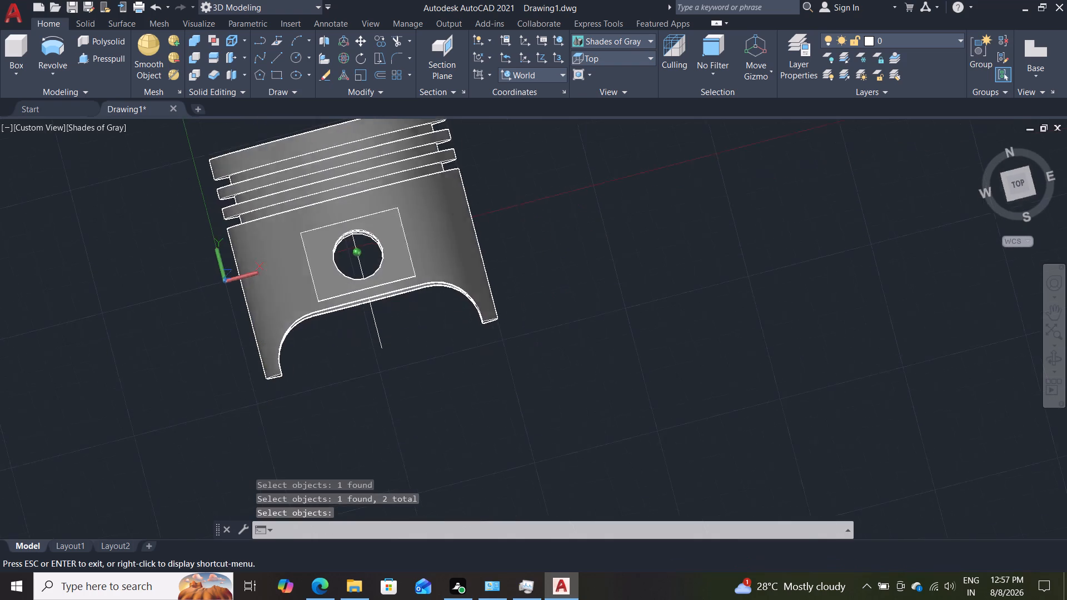
{"action": "middle_click_drag", "start_coordinate": [554, 350], "coordinate": [547, 279], "text": "shift"}
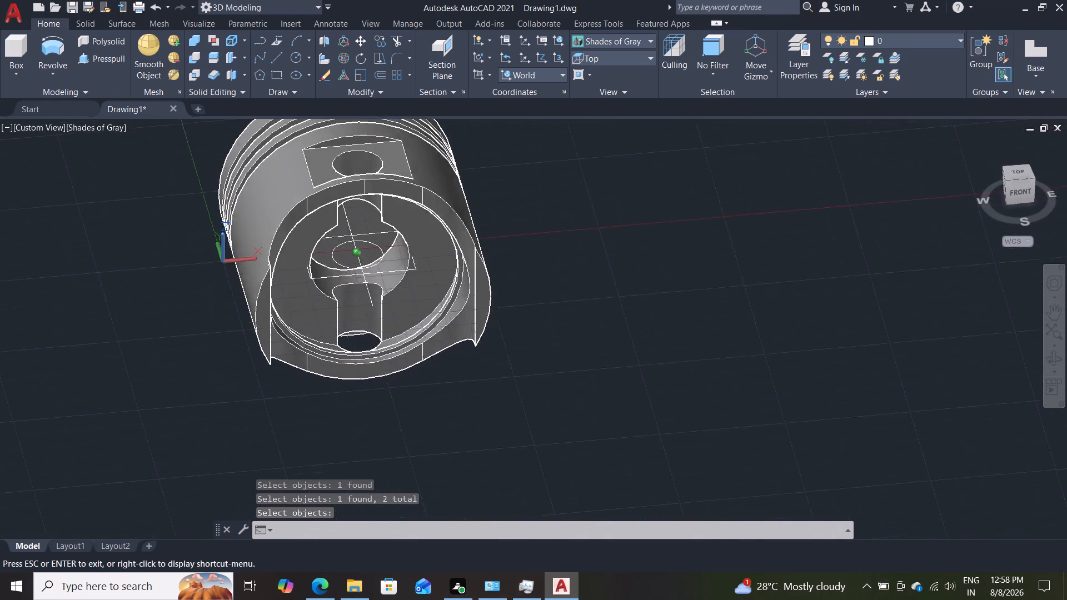
{"action": "middle_click_drag", "start_coordinate": [547, 279], "coordinate": [569, 323], "text": "shift"}
{"action": "middle_click_drag", "start_coordinate": [584, 323], "coordinate": [627, 313], "text": "shift"}
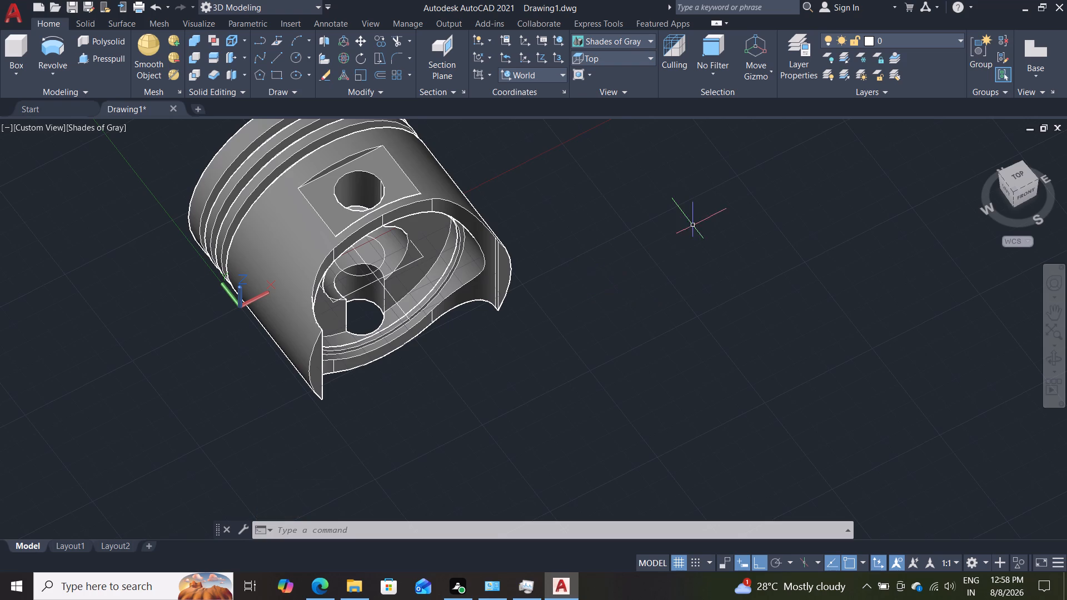
{"action": "middle_click_drag", "start_coordinate": [432, 414], "coordinate": [362, 342], "text": "shift"}
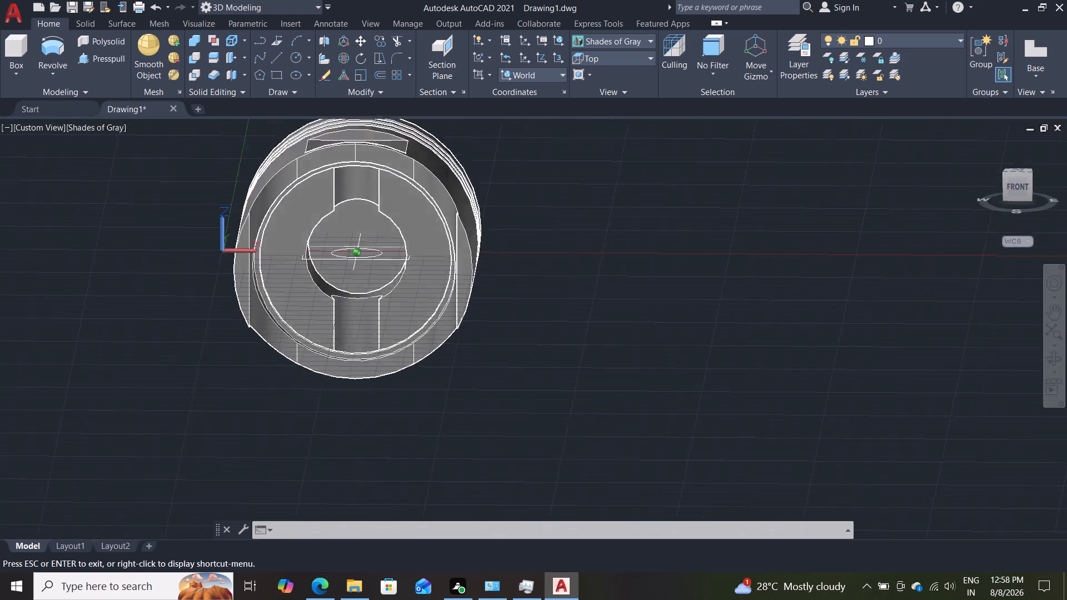
{"action": "middle_click_drag", "start_coordinate": [362, 342], "coordinate": [442, 264], "text": "shift"}
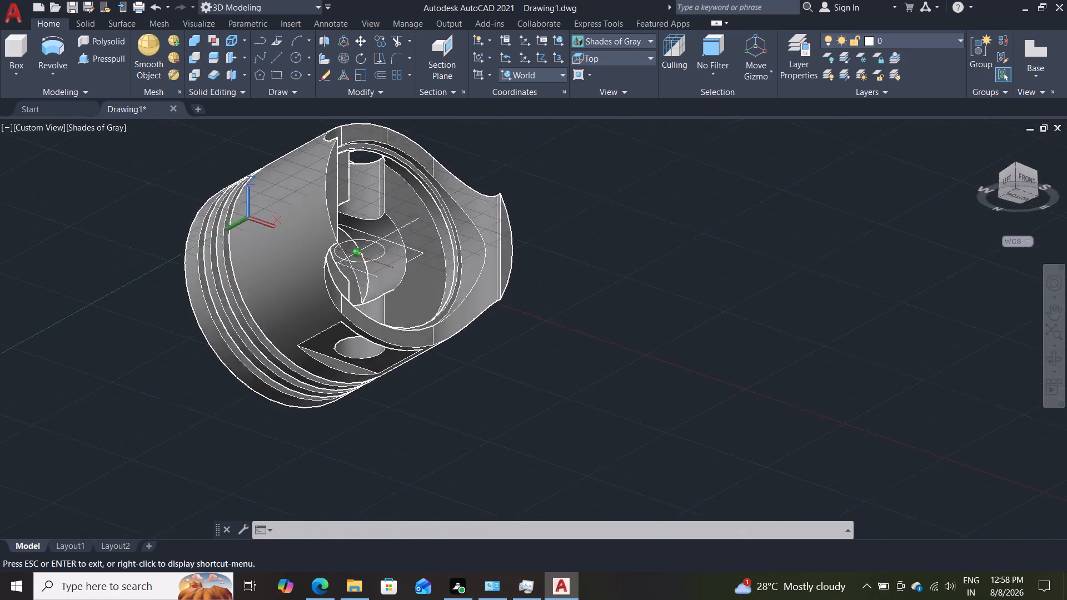
{"action": "middle_click_drag", "start_coordinate": [442, 264], "coordinate": [376, 378], "text": "shift"}
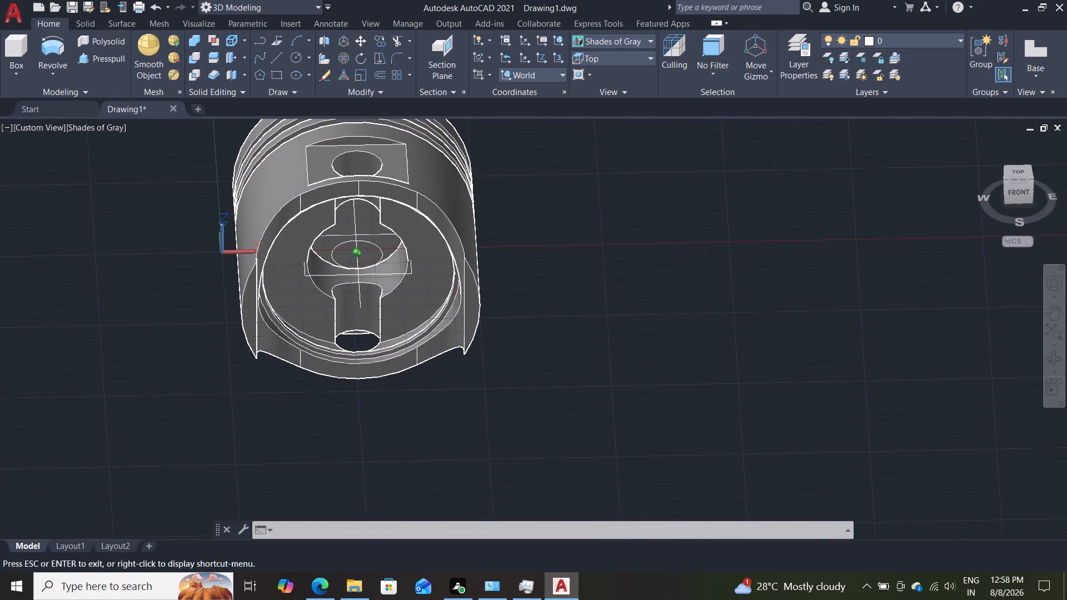
{"action": "middle_click_drag", "start_coordinate": [376, 378], "coordinate": [377, 378], "text": "shift"}
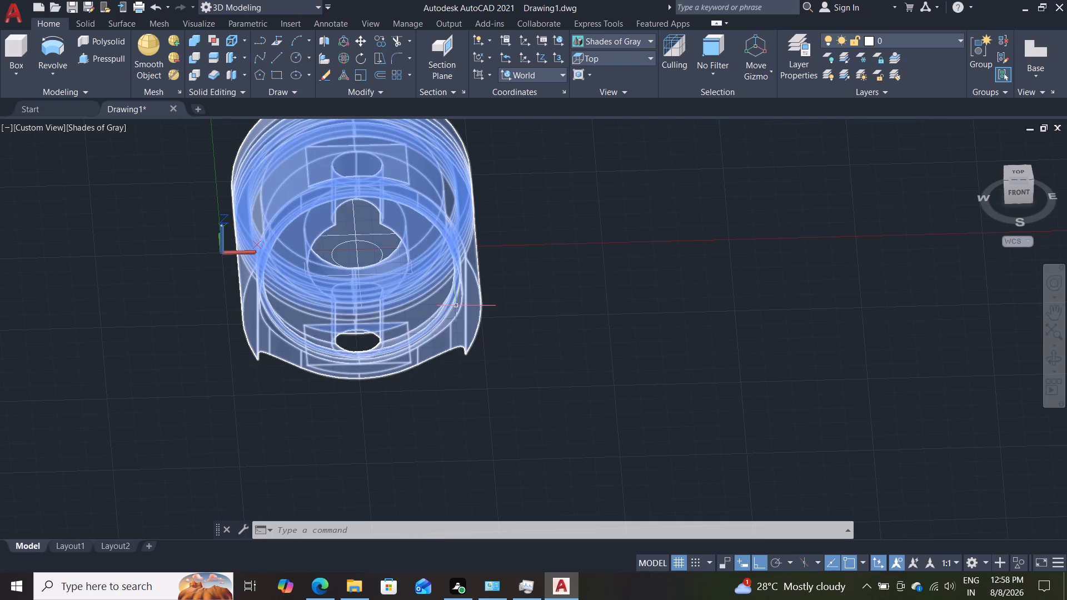
{"action": "middle_click_drag", "start_coordinate": [610, 243], "coordinate": [624, 332], "text": "shift"}
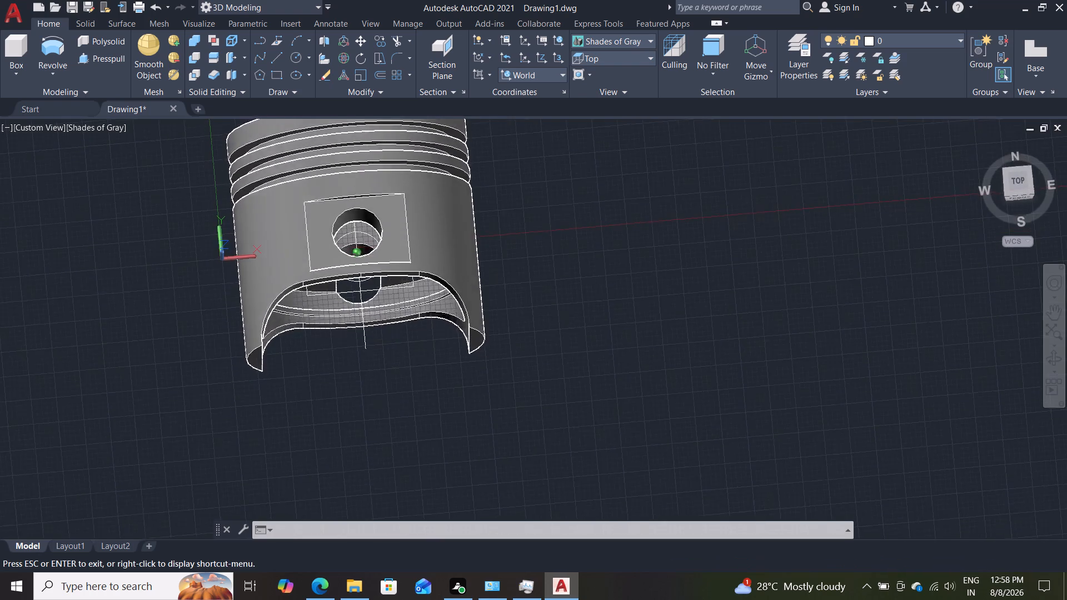
{"action": "middle_click_drag", "start_coordinate": [624, 332], "coordinate": [637, 274], "text": "shift"}
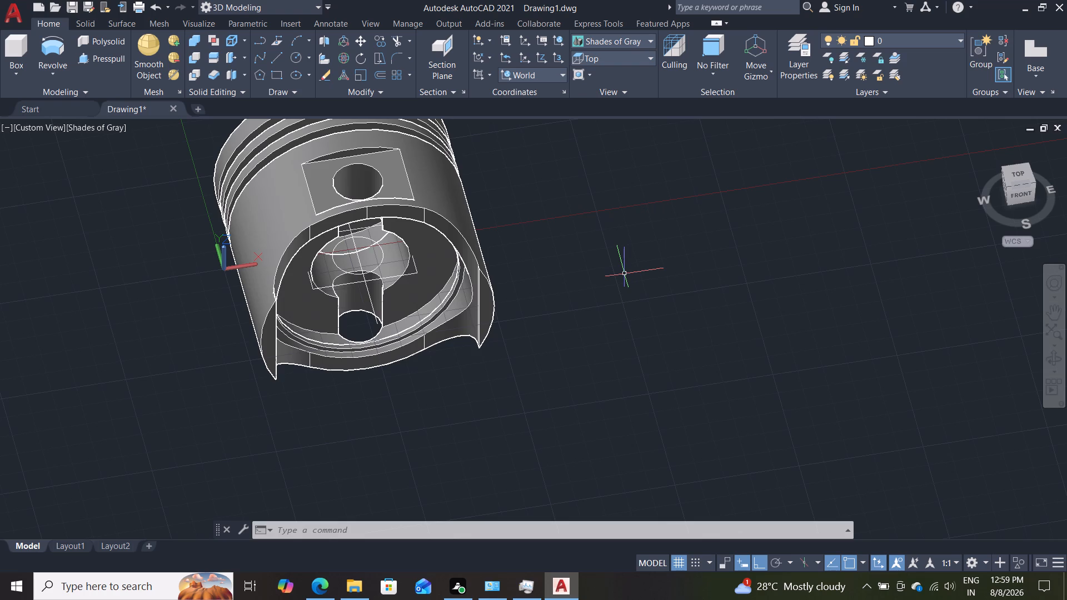
Change the visual style of the model view to Realistic.
{"action": "left_click", "coordinate": [118, 131]}
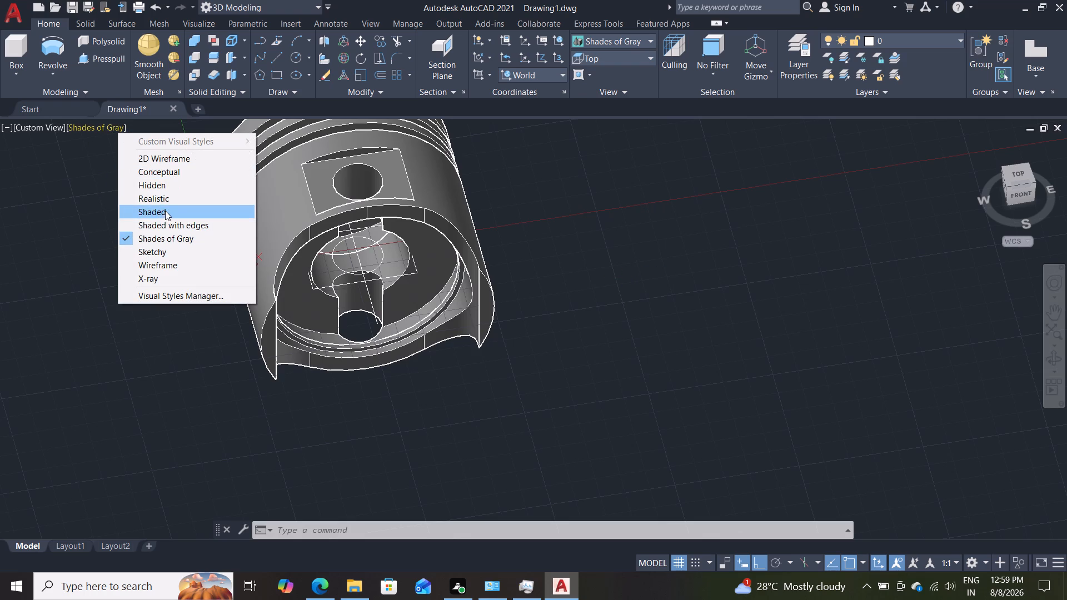
{"action": "left_click", "coordinate": [162, 198]}
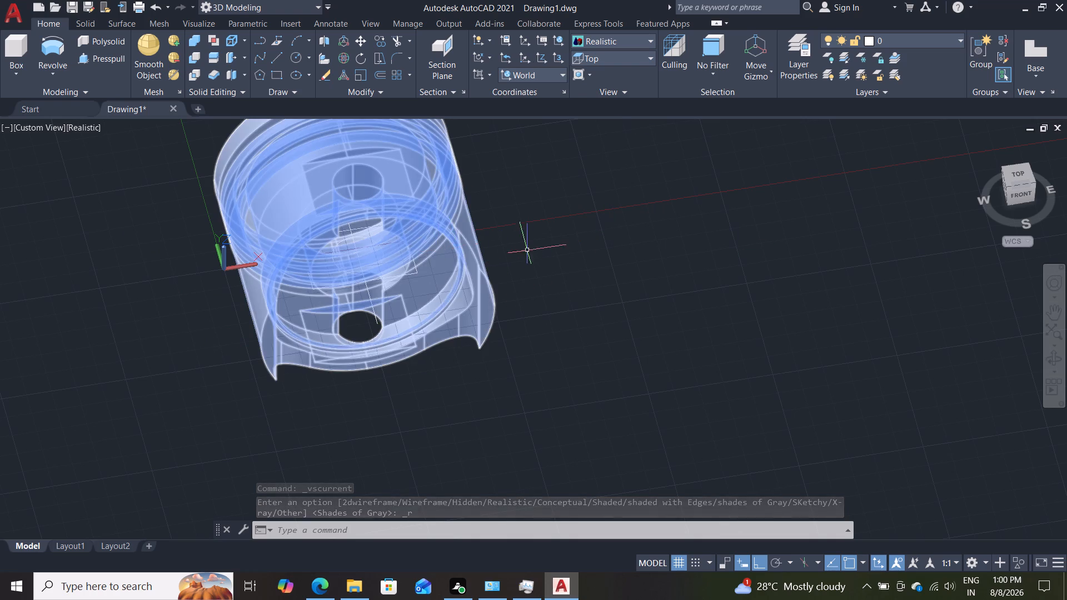
Examine the piston's ring grooves, recessed flat and pin hole in the realistic display.
{"action": "middle_click_drag", "start_coordinate": [571, 216], "coordinate": [599, 348], "text": "shift"}
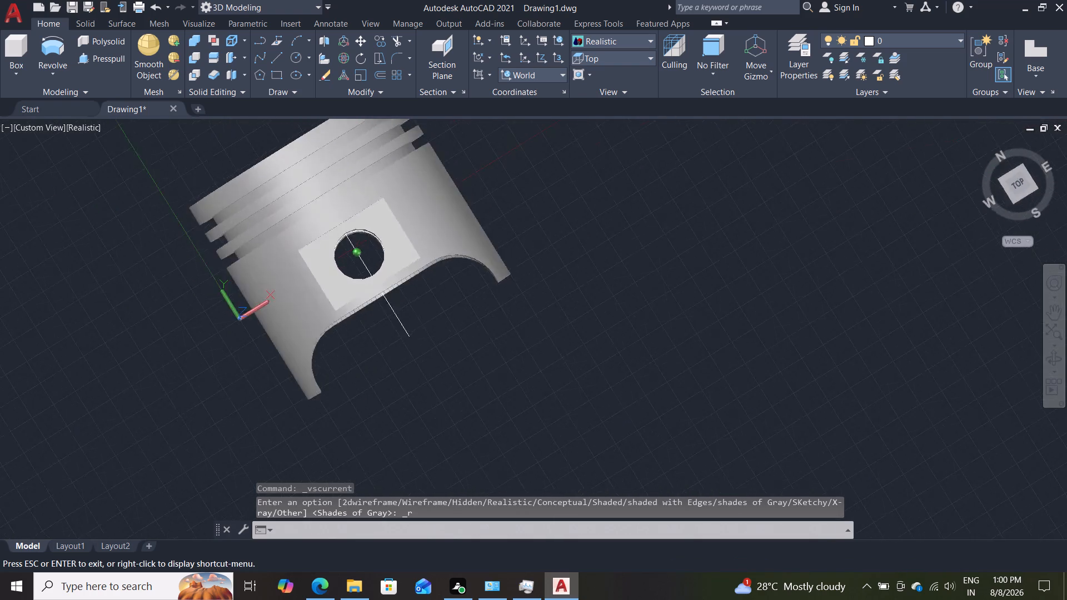
{"action": "middle_click_drag", "start_coordinate": [599, 348], "coordinate": [561, 426], "text": "shift"}
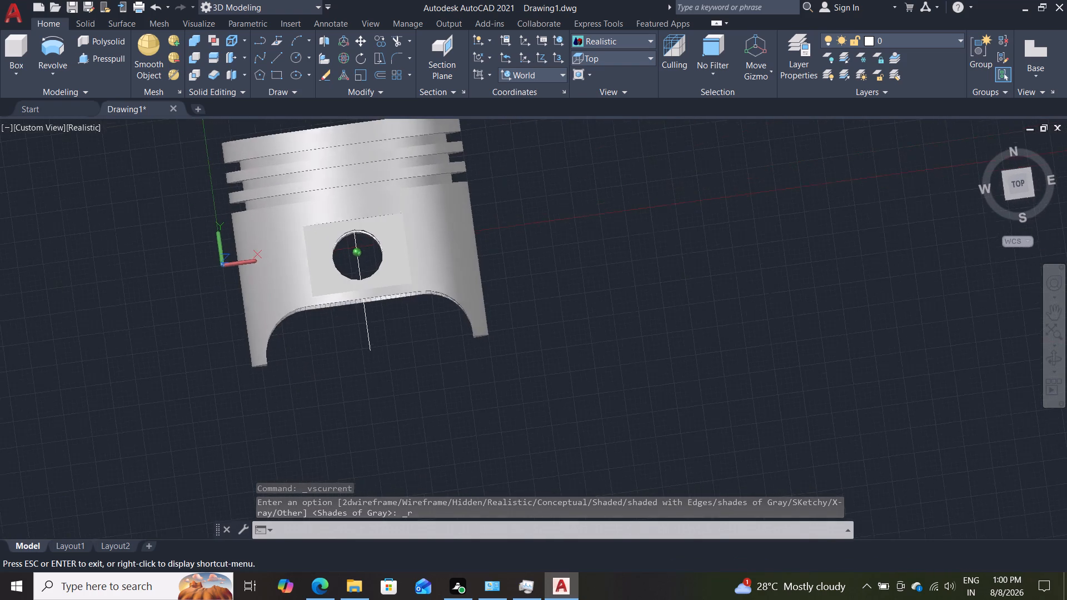
{"action": "middle_click_drag", "start_coordinate": [561, 426], "coordinate": [561, 426], "text": "shift"}
{"action": "scroll", "coordinate": [561, 426], "scroll_direction": "up", "scroll_amount": 1, "text": "shift"}
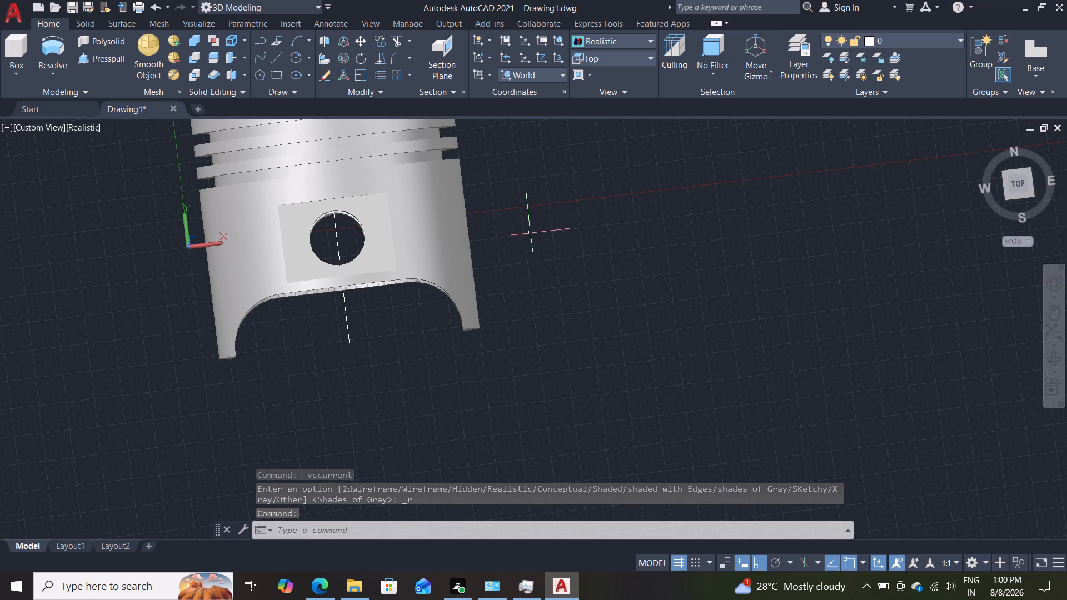
{"action": "scroll", "coordinate": [570, 261], "scroll_direction": "down", "scroll_amount": 1, "text": "shift"}
{"action": "scroll", "coordinate": [572, 261], "scroll_direction": "up", "scroll_amount": 1, "text": "shift"}
{"action": "middle_click_drag", "start_coordinate": [572, 261], "coordinate": [570, 292], "text": "shift"}
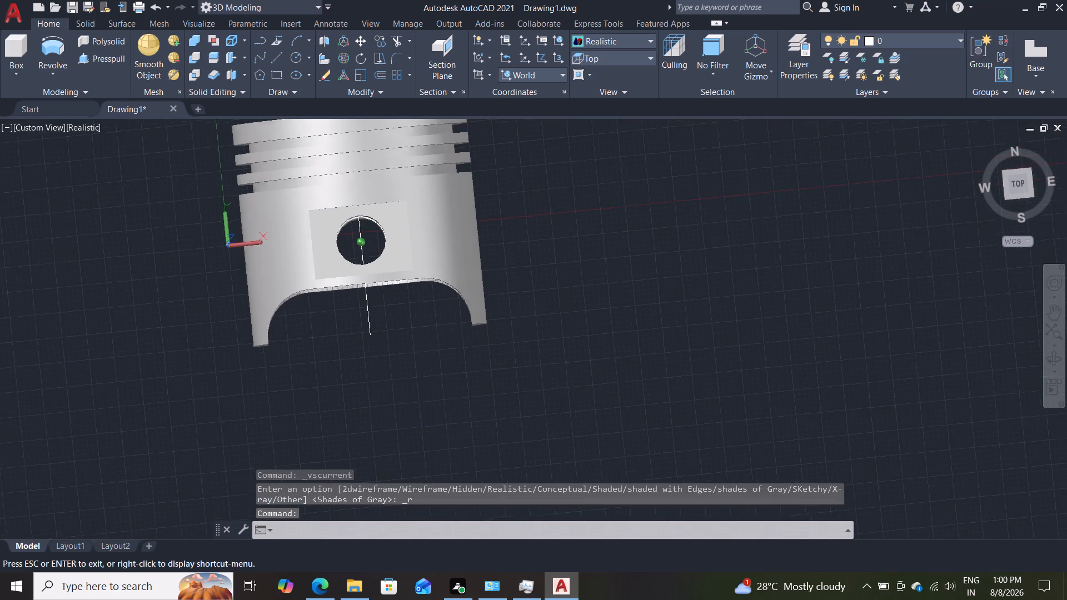
{"action": "middle_click_drag", "start_coordinate": [570, 292], "coordinate": [567, 308], "text": "shift"}
{"action": "middle_click_drag", "start_coordinate": [545, 221], "coordinate": [545, 274], "text": "shift"}
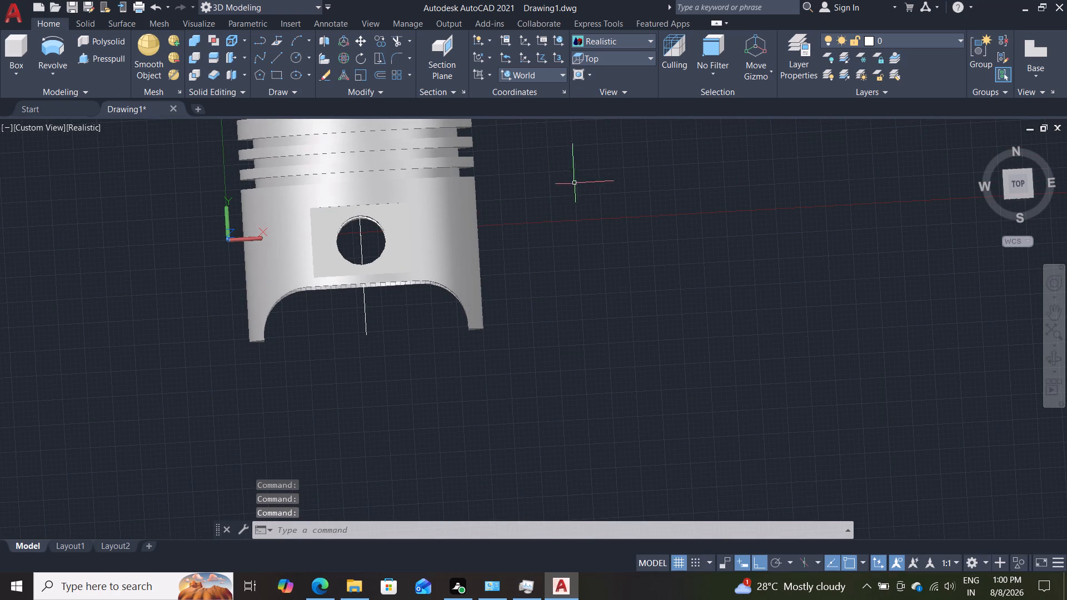
{"action": "middle_click_drag", "start_coordinate": [574, 178], "coordinate": [577, 232], "text": "shift"}
{"action": "scroll", "coordinate": [552, 258], "scroll_direction": "down", "scroll_amount": 1}
{"action": "middle_click_drag", "start_coordinate": [560, 263], "coordinate": [556, 304], "text": "shift"}
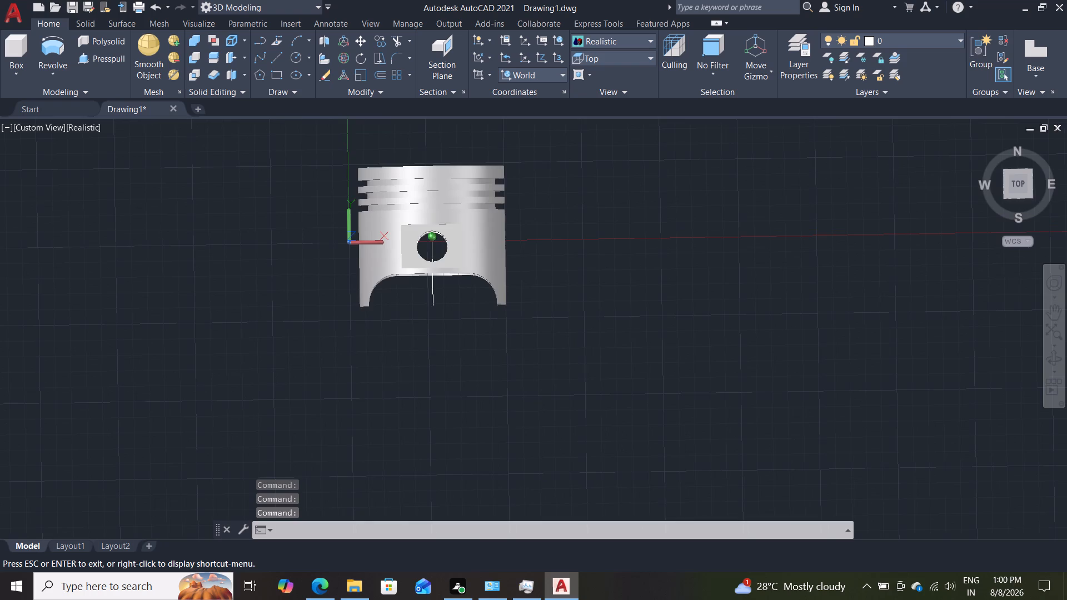
{"action": "middle_click_drag", "start_coordinate": [556, 304], "coordinate": [562, 318], "text": "shift"}
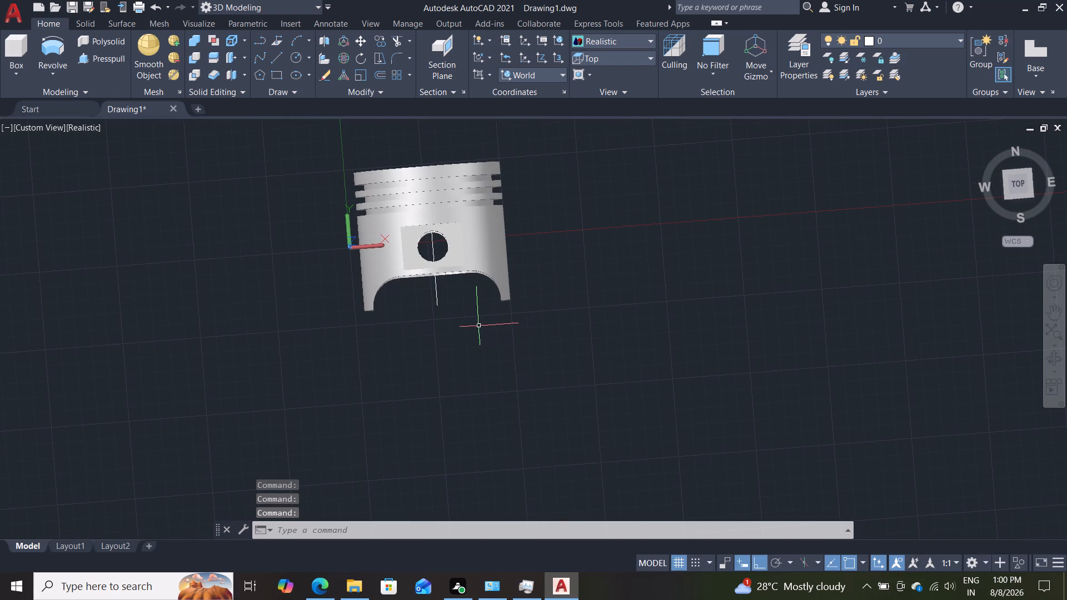
Move the piston solid along the X axis, using the pin hole's centre as base point, until it clears its construction geometry.
{"action": "key", "text": "m"}
{"action": "key", "text": "Return"}
{"action": "left_click", "coordinate": [456, 206]}
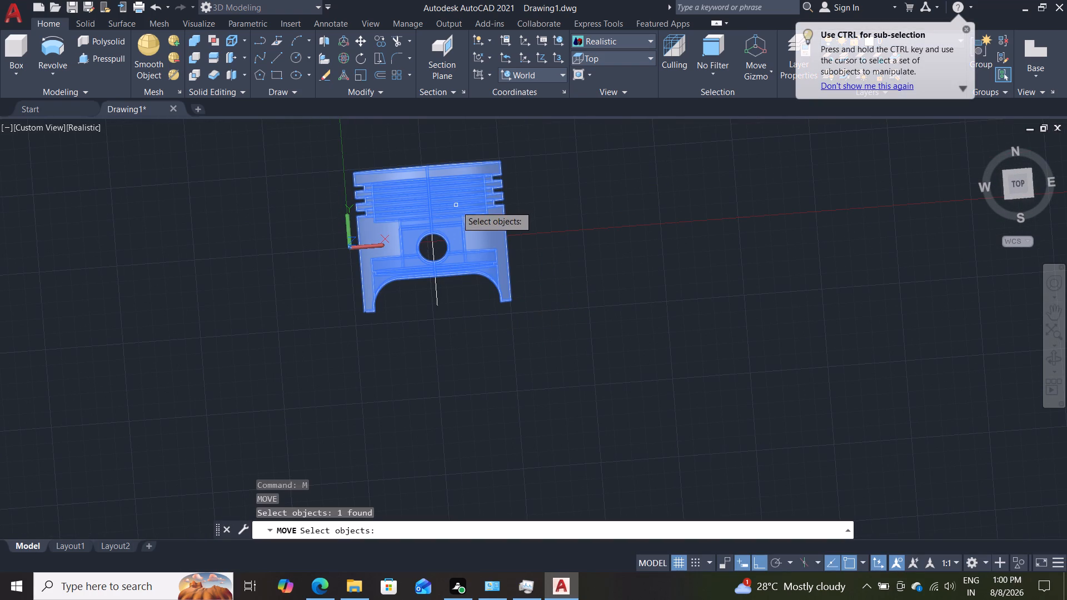
{"action": "key", "text": "Return"}
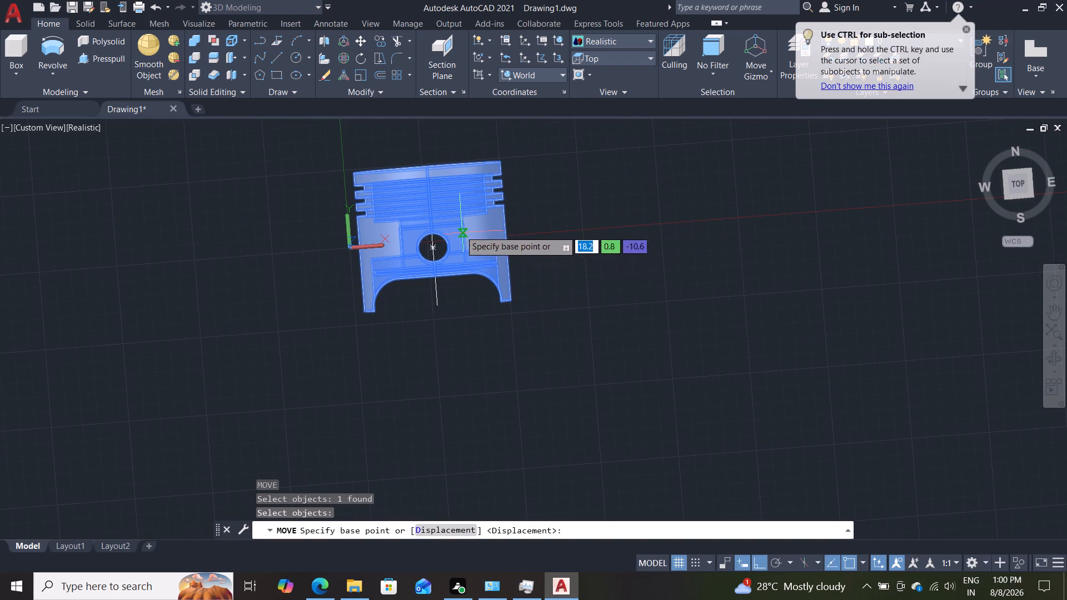
{"action": "left_click", "coordinate": [434, 248]}
{"action": "left_click", "coordinate": [647, 237]}
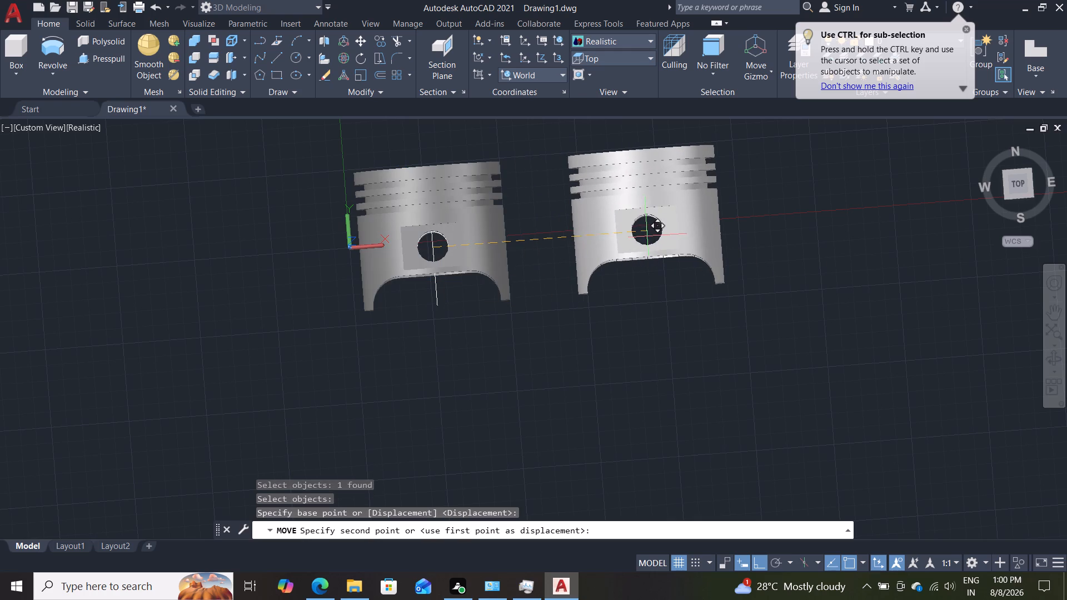
Erase the leftover construction rectangle, circle and centre lines at the piston's original location.
{"action": "left_click", "coordinate": [510, 158]}
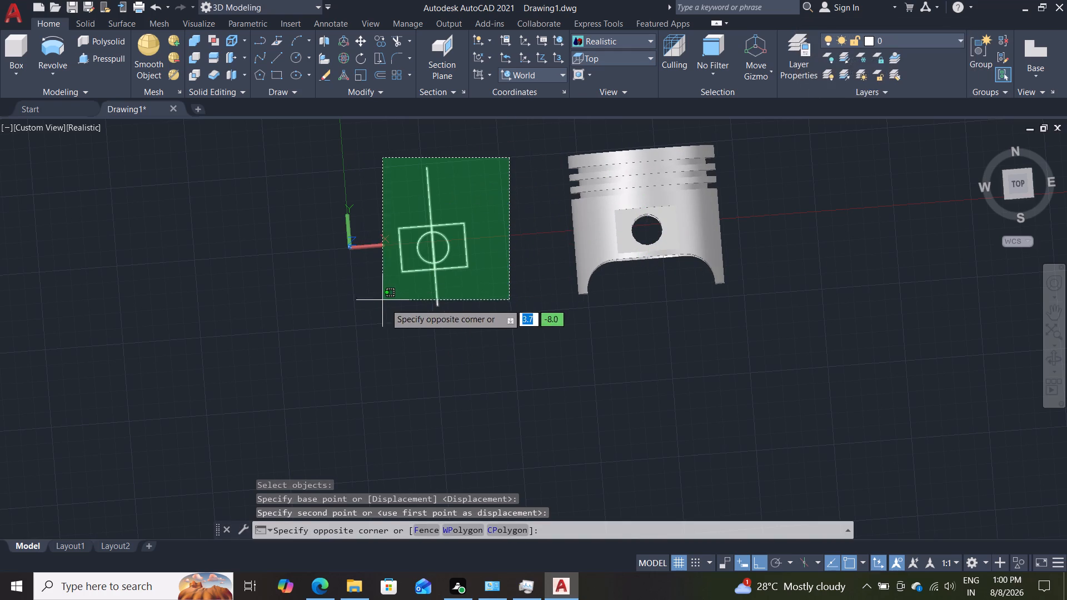
{"action": "left_click", "coordinate": [388, 309]}
{"action": "key", "text": "Delete"}
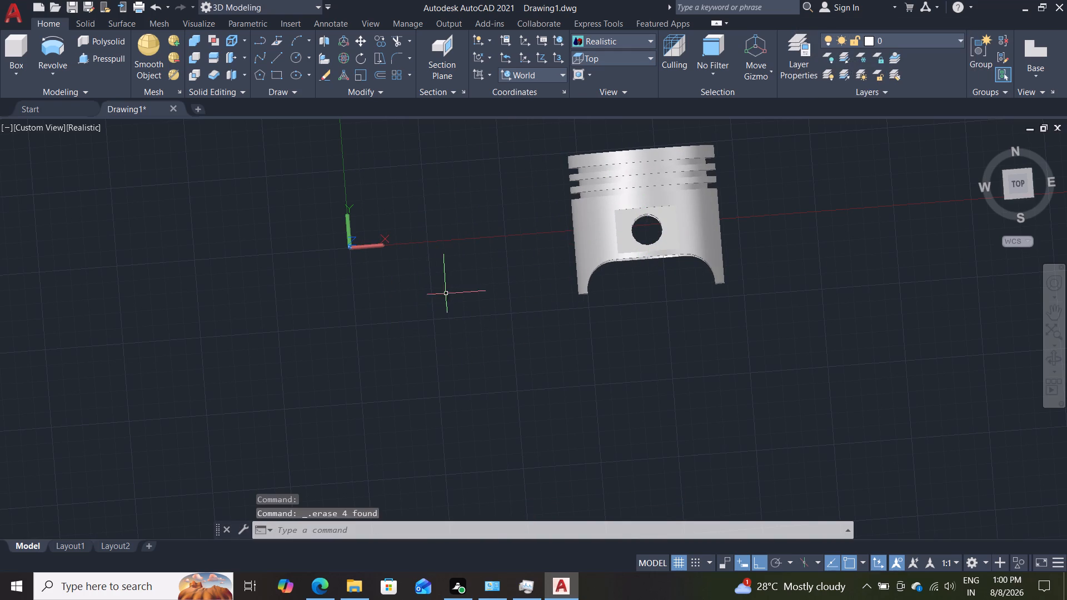
Examine the finished piston from all around, including its crown, ring grooves, skirt, interior and pin hole.
{"action": "scroll", "coordinate": [474, 277], "scroll_direction": "down", "scroll_amount": 1}
{"action": "scroll", "coordinate": [483, 294], "scroll_direction": "up", "scroll_amount": 3}
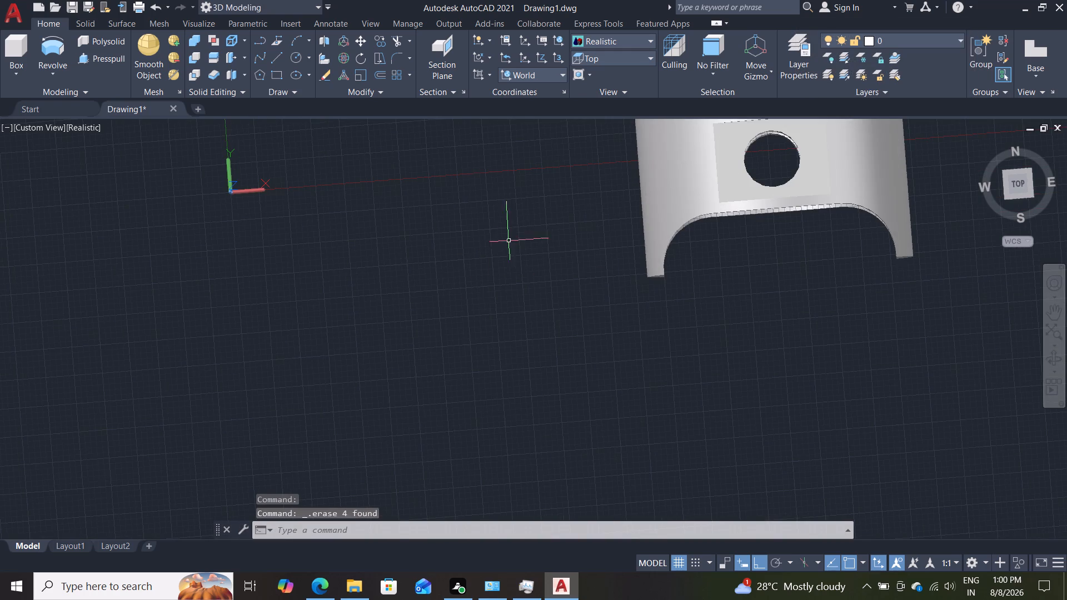
{"action": "middle_click_drag", "start_coordinate": [495, 222], "coordinate": [757, 170], "text": "shift"}
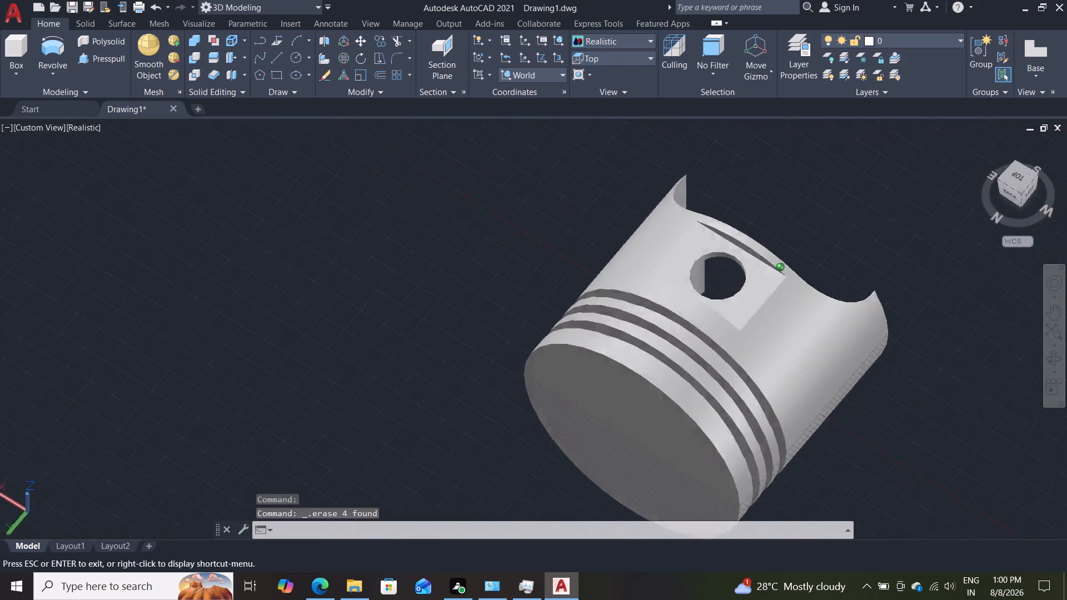
{"action": "middle_click_drag", "start_coordinate": [757, 170], "coordinate": [694, 101], "text": "shift"}
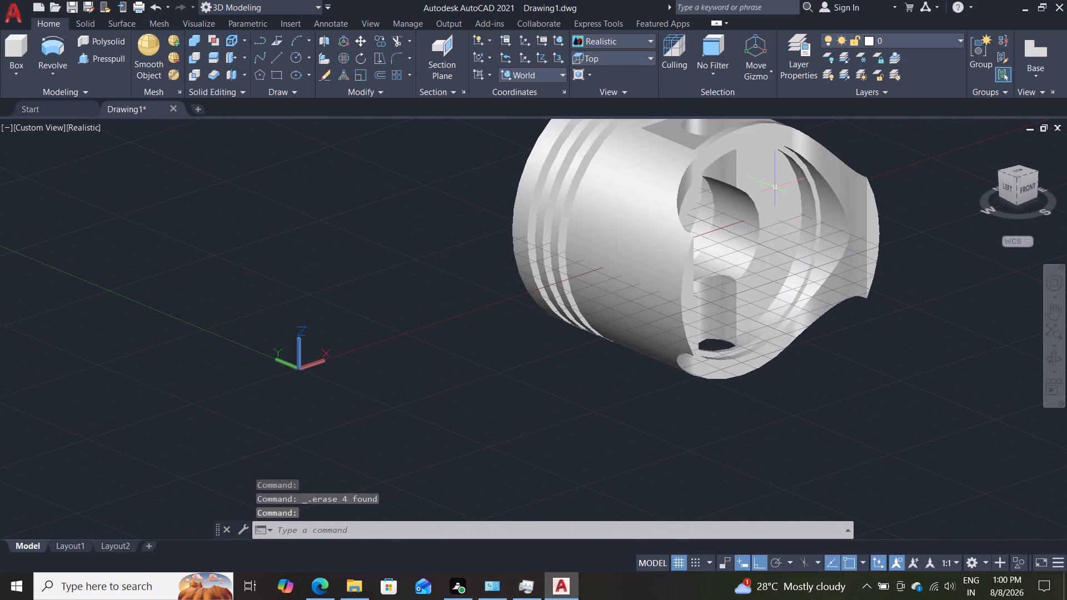
{"action": "scroll", "coordinate": [844, 291], "scroll_direction": "down", "scroll_amount": 1}
{"action": "scroll", "coordinate": [855, 292], "scroll_direction": "up", "scroll_amount": 2}
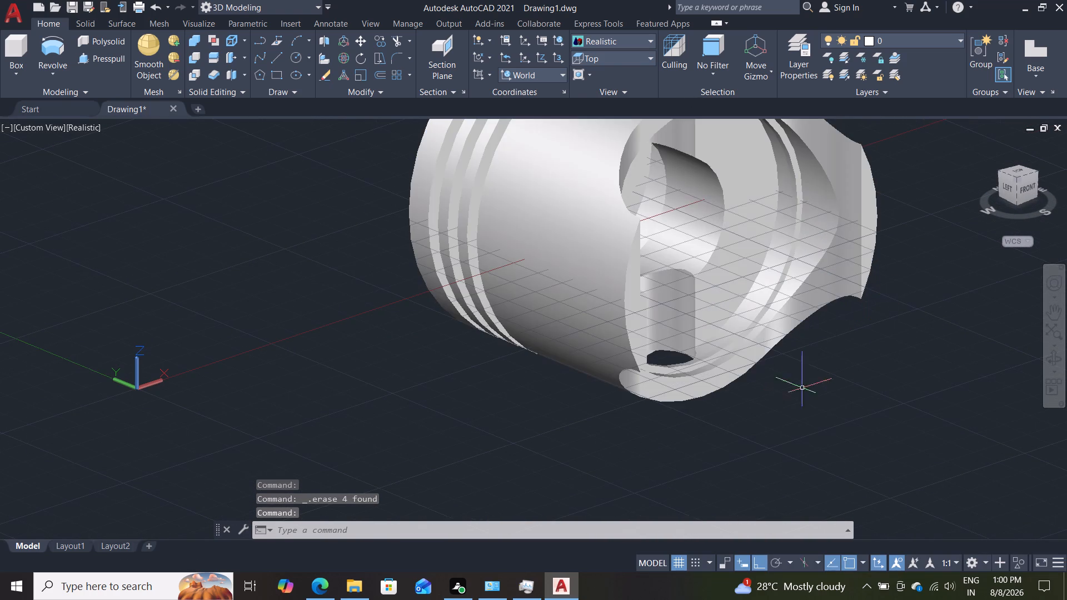
{"action": "middle_click_drag", "start_coordinate": [835, 373], "coordinate": [797, 297], "text": "shift"}
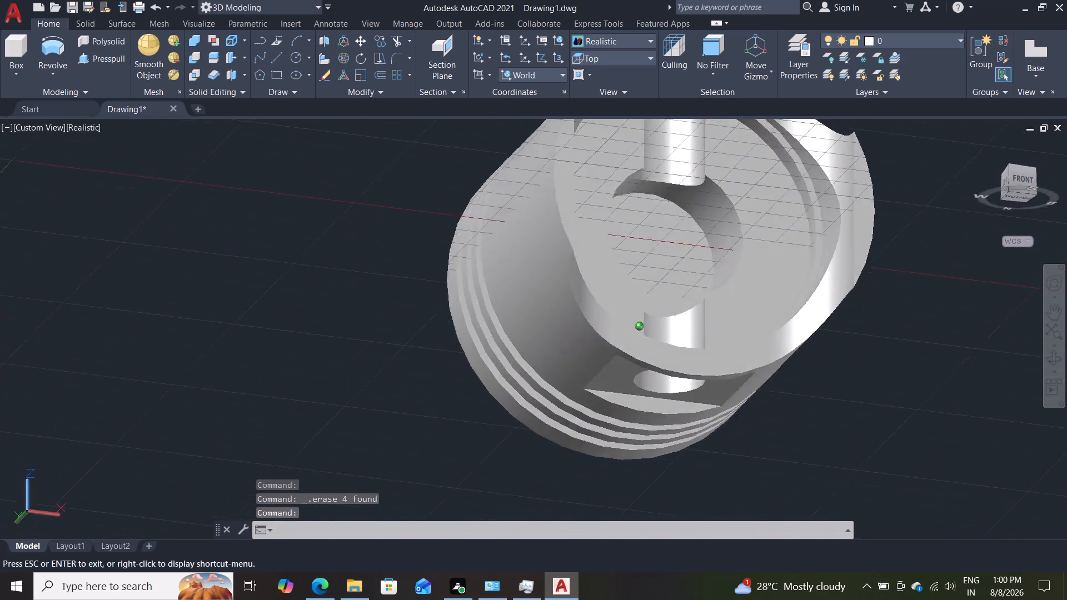
{"action": "middle_click_drag", "start_coordinate": [797, 297], "coordinate": [513, 411], "text": "shift"}
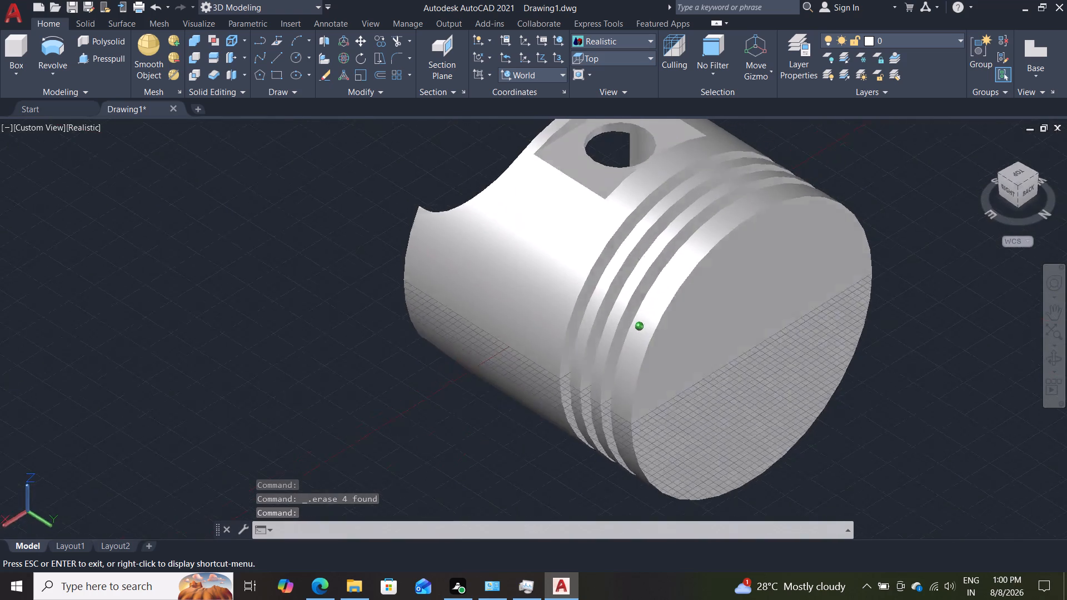
{"action": "middle_click_drag", "start_coordinate": [513, 411], "coordinate": [463, 363], "text": "shift"}
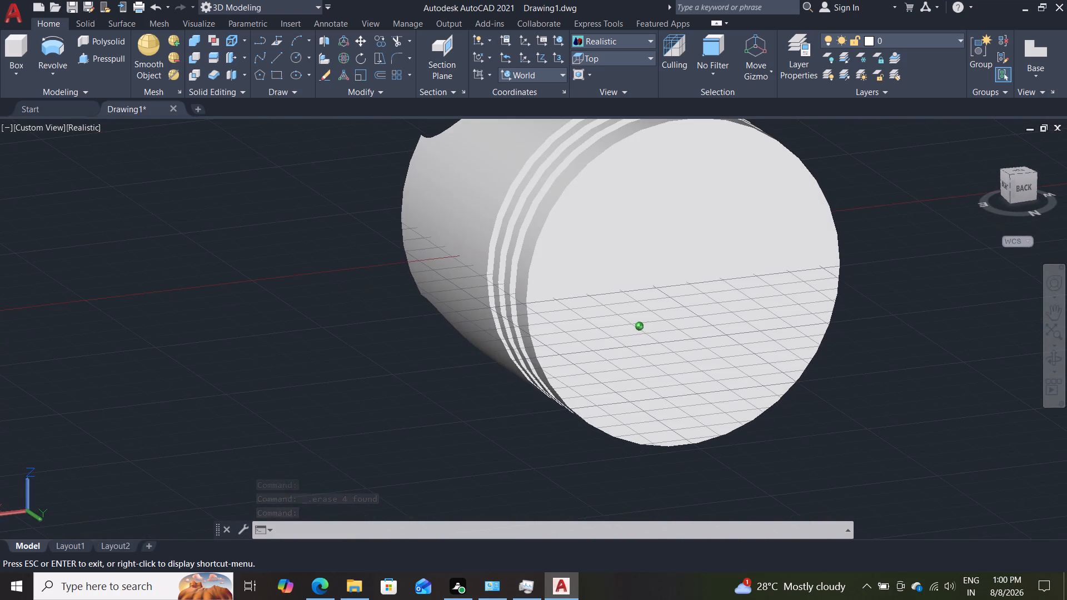
{"action": "middle_click_drag", "start_coordinate": [463, 363], "coordinate": [437, 352], "text": "shift"}
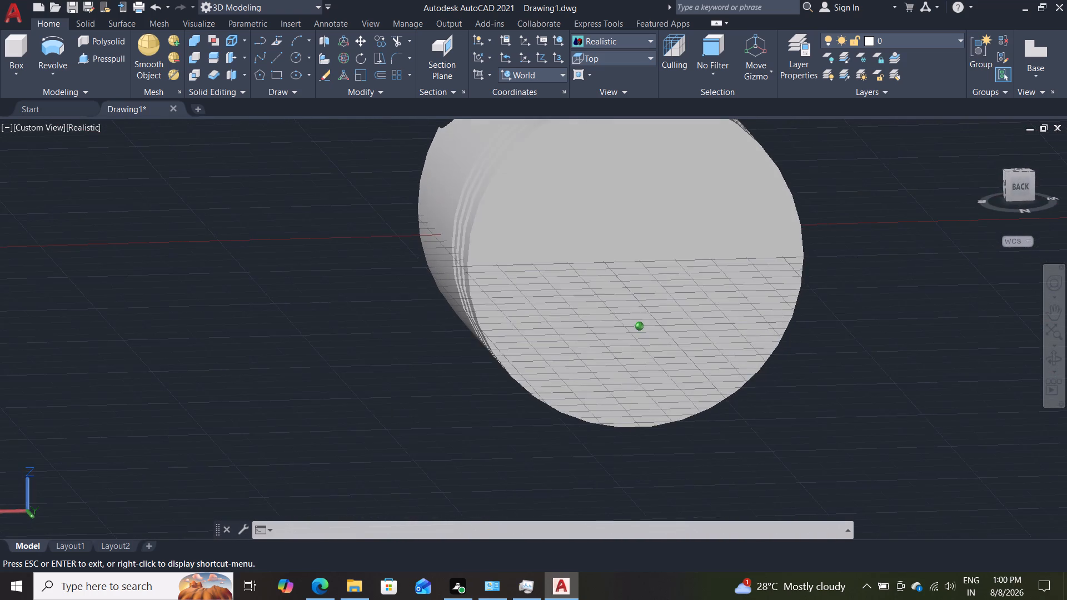
{"action": "middle_click_drag", "start_coordinate": [437, 352], "coordinate": [631, 415], "text": "shift"}
{"action": "middle_click_drag", "start_coordinate": [389, 281], "coordinate": [392, 379], "text": "shift"}
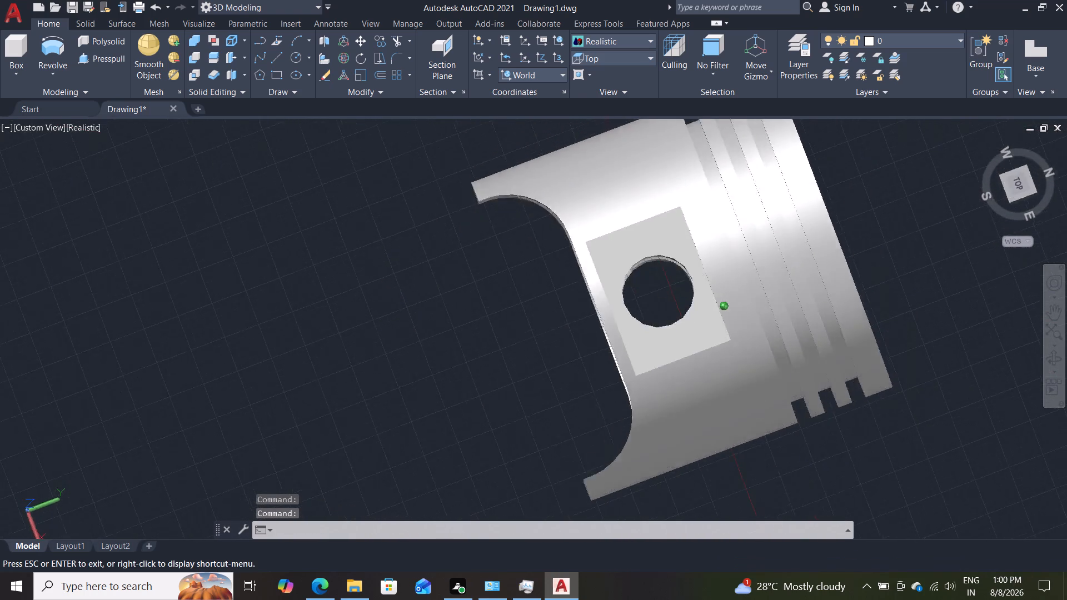
{"action": "middle_click_drag", "start_coordinate": [392, 379], "coordinate": [514, 469], "text": "shift"}
{"action": "middle_click_drag", "start_coordinate": [303, 231], "coordinate": [307, 381], "text": "shift"}
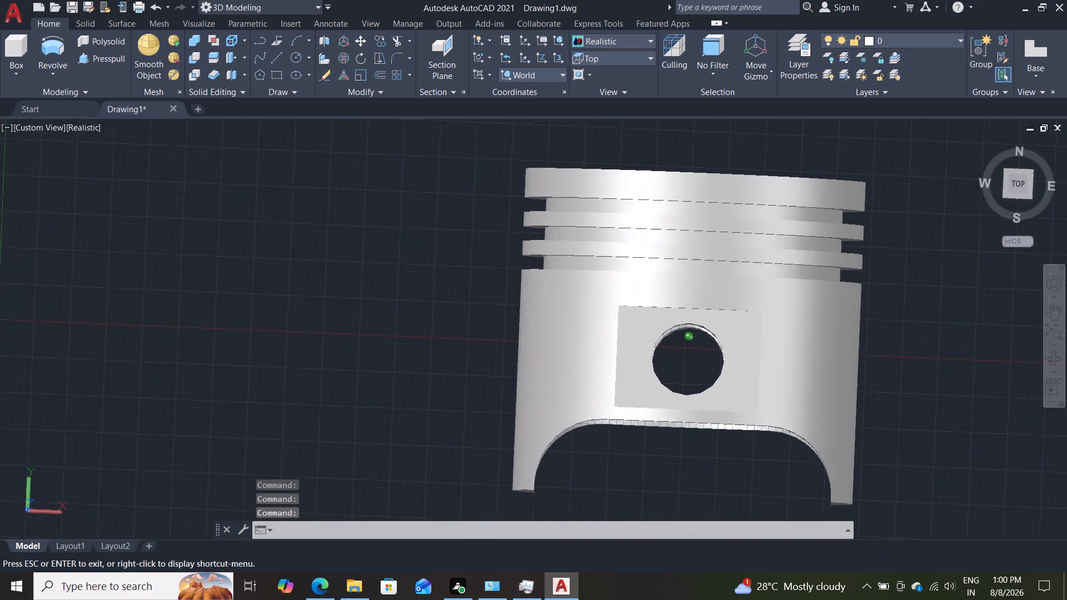
{"action": "middle_click_drag", "start_coordinate": [307, 381], "coordinate": [312, 381], "text": "shift"}
{"action": "scroll", "coordinate": [948, 210], "scroll_direction": "down", "scroll_amount": 1}
{"action": "middle_click_drag", "start_coordinate": [948, 211], "coordinate": [943, 323], "text": "shift"}
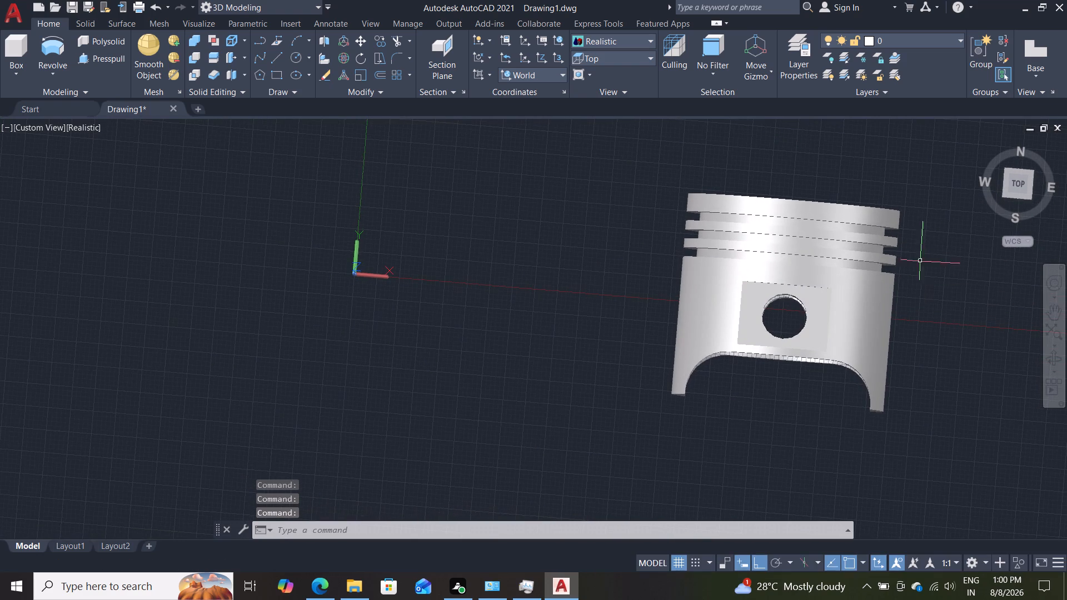
{"action": "middle_click_drag", "start_coordinate": [923, 261], "coordinate": [908, 369], "text": "shift"}
{"action": "scroll", "coordinate": [924, 269], "scroll_direction": "up", "scroll_amount": 1, "text": "shift"}
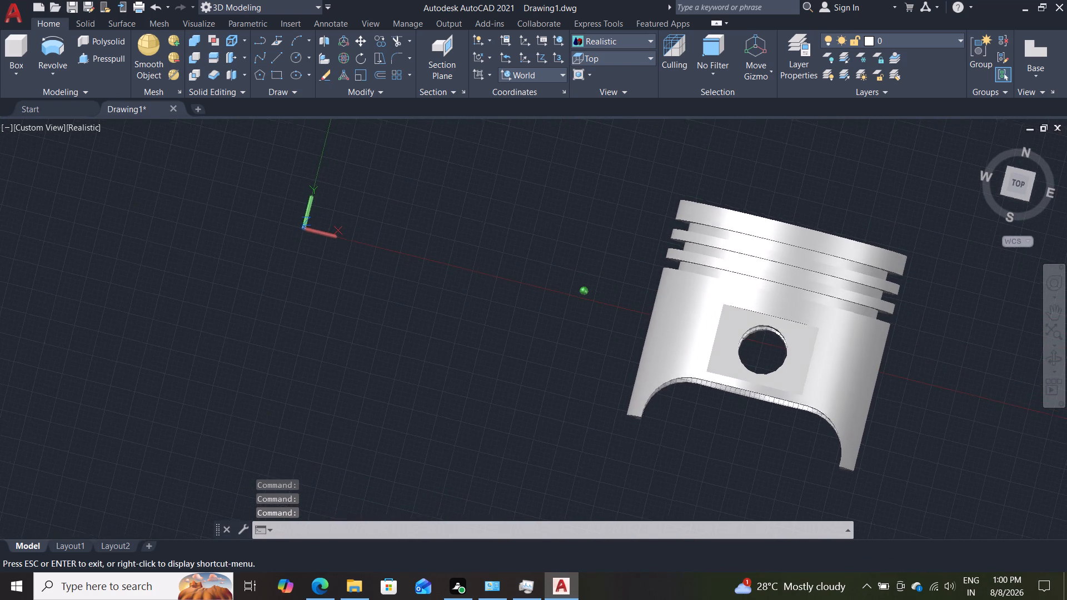
Examine the piston from the SW isometric view and surrounding angles, including its crown, ring grooves and pin hole.
{"action": "middle_click_drag", "start_coordinate": [908, 369], "coordinate": [921, 350], "text": "shift"}
{"action": "left_click", "coordinate": [643, 54]}
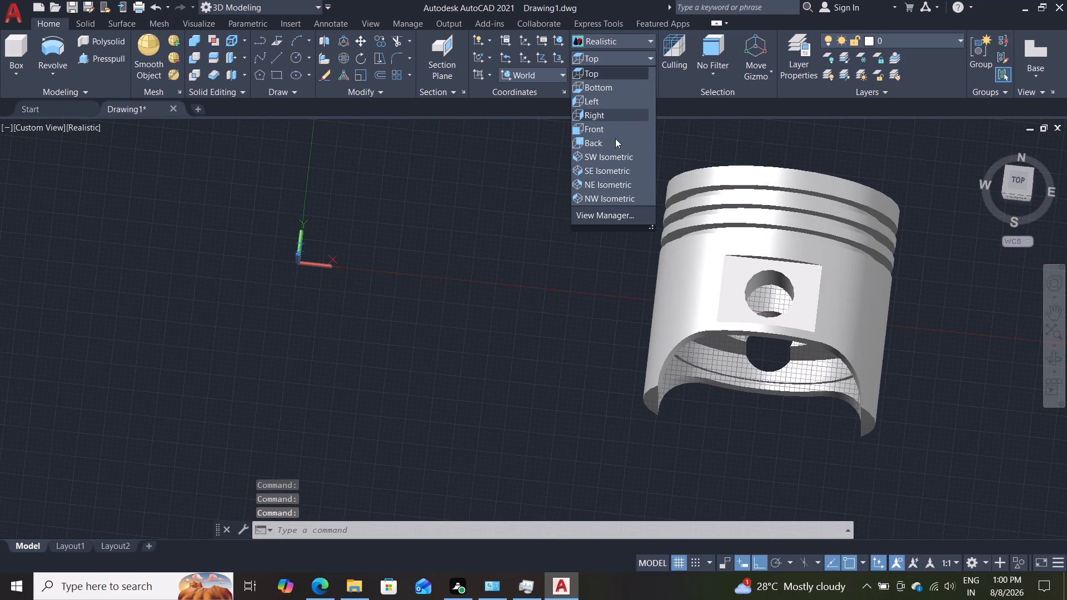
{"action": "left_click", "coordinate": [606, 160]}
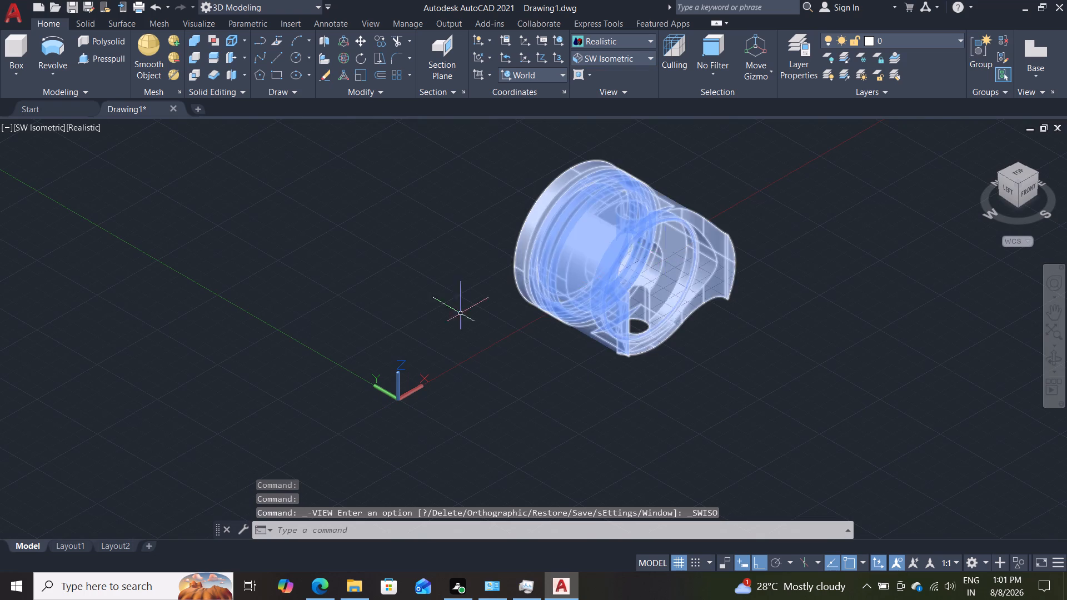
{"action": "middle_click_drag", "start_coordinate": [451, 289], "coordinate": [475, 453], "text": "shift"}
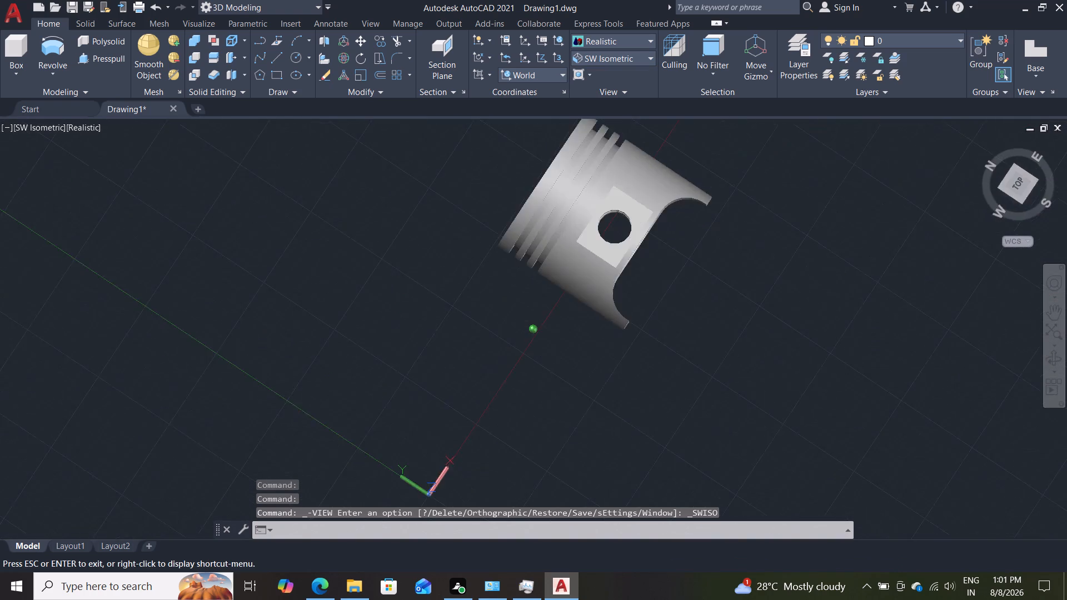
{"action": "middle_click_drag", "start_coordinate": [475, 453], "coordinate": [326, 401], "text": "shift"}
{"action": "middle_click_drag", "start_coordinate": [894, 251], "coordinate": [765, 473], "text": "shift"}
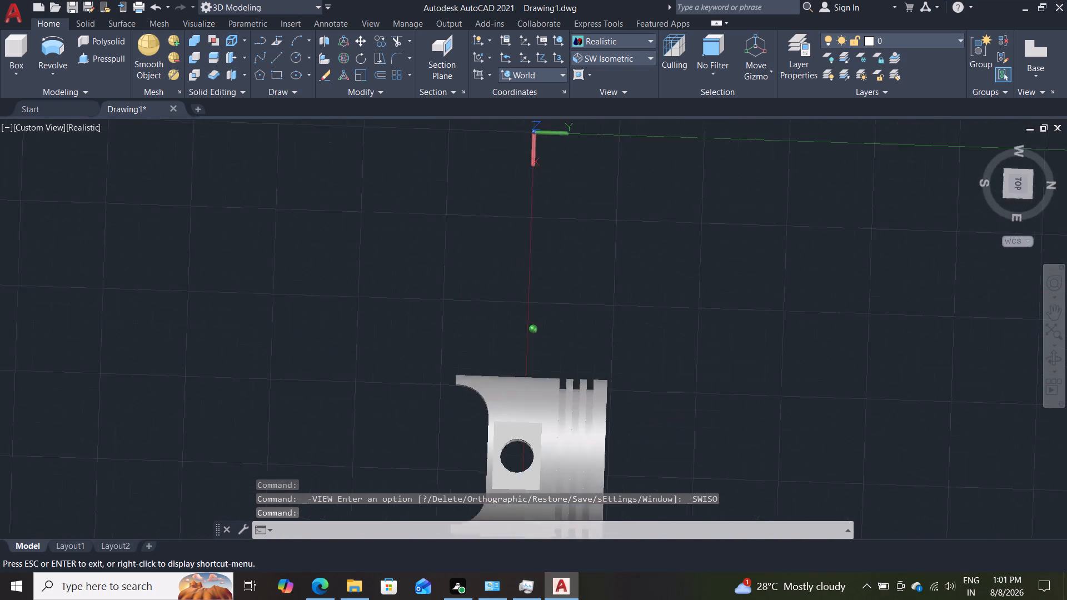
{"action": "middle_click_drag", "start_coordinate": [765, 473], "coordinate": [611, 311], "text": "shift"}
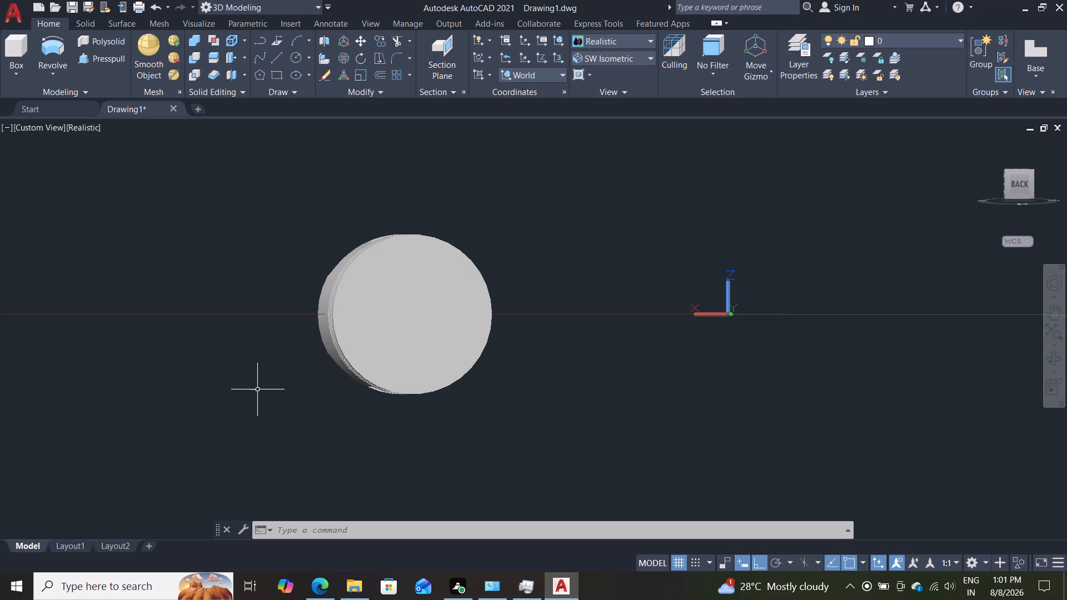
{"action": "middle_click_drag", "start_coordinate": [258, 393], "coordinate": [475, 444], "text": "shift"}
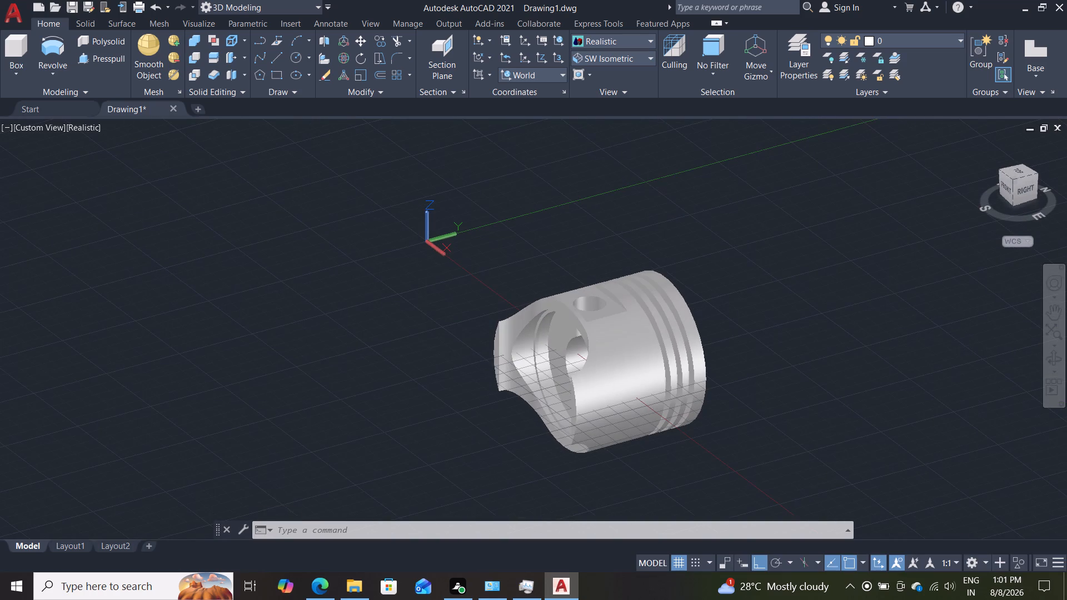
{"action": "scroll", "coordinate": [413, 327], "scroll_direction": "down", "scroll_amount": 1, "text": "shift"}
{"action": "middle_click_drag", "start_coordinate": [413, 327], "coordinate": [217, 294], "text": "shift"}
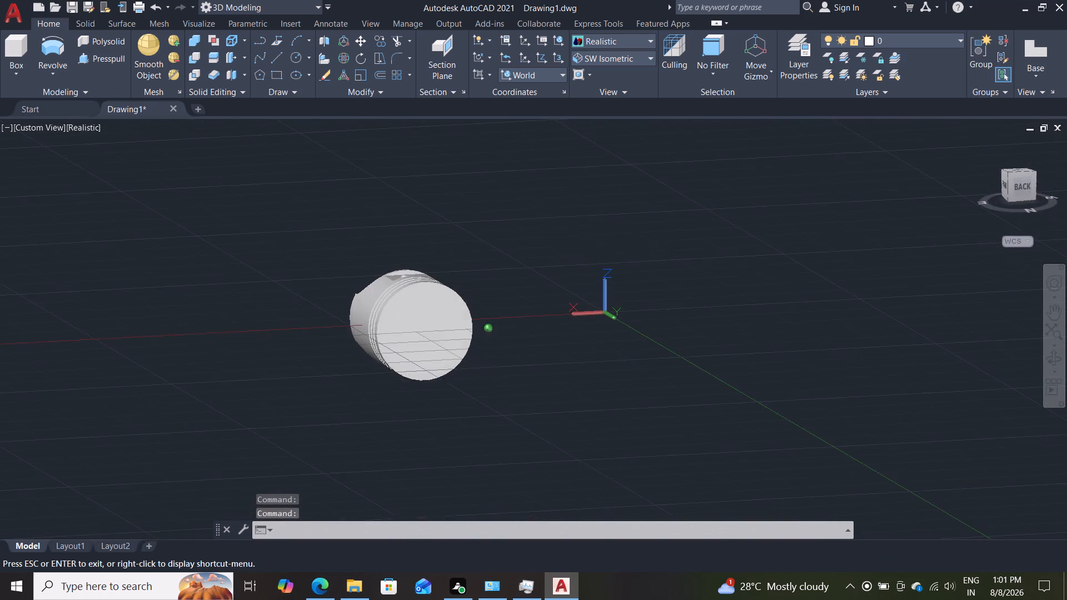
{"action": "middle_click_drag", "start_coordinate": [217, 294], "coordinate": [375, 372], "text": "shift"}
{"action": "scroll", "coordinate": [376, 372], "scroll_direction": "up", "scroll_amount": 1}
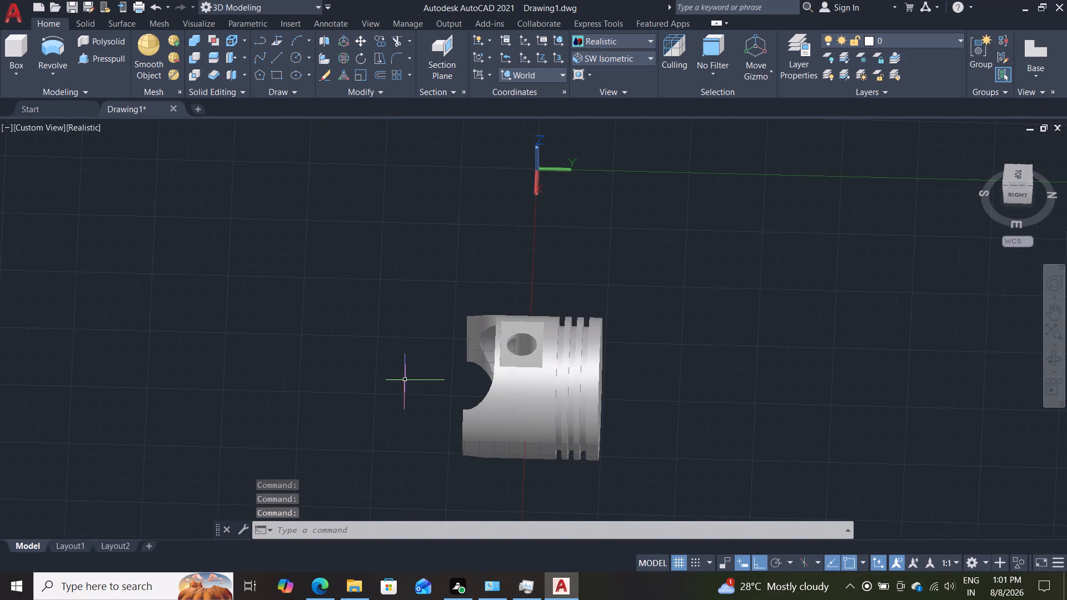
{"action": "middle_click_drag", "start_coordinate": [488, 273], "coordinate": [392, 67], "text": "shift"}
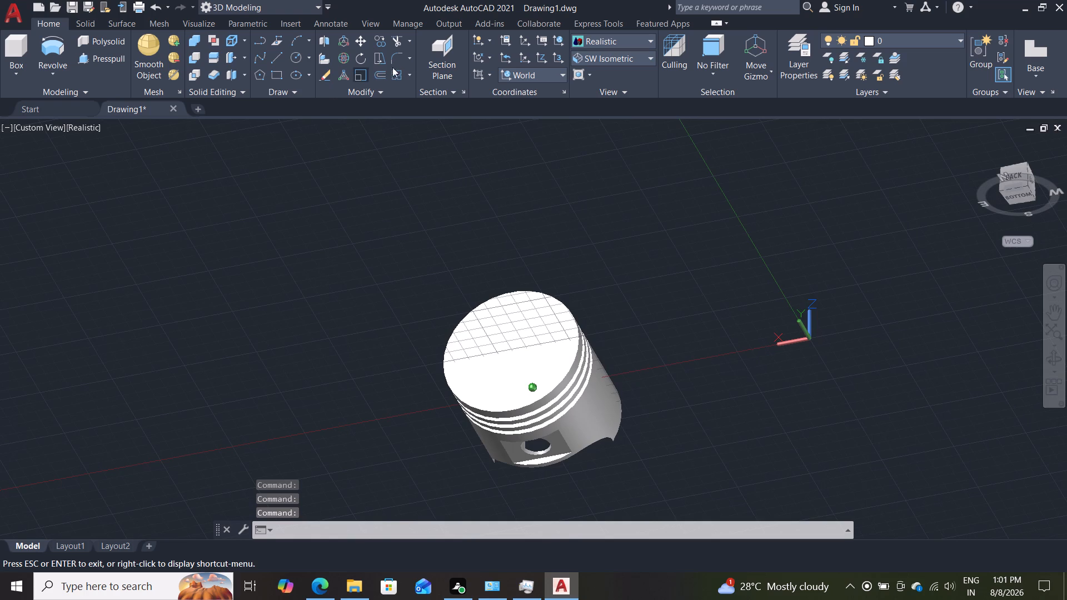
{"action": "middle_click_drag", "start_coordinate": [392, 67], "coordinate": [413, 82], "text": "shift"}
{"action": "middle_click_drag", "start_coordinate": [420, 345], "coordinate": [676, 203], "text": "shift"}
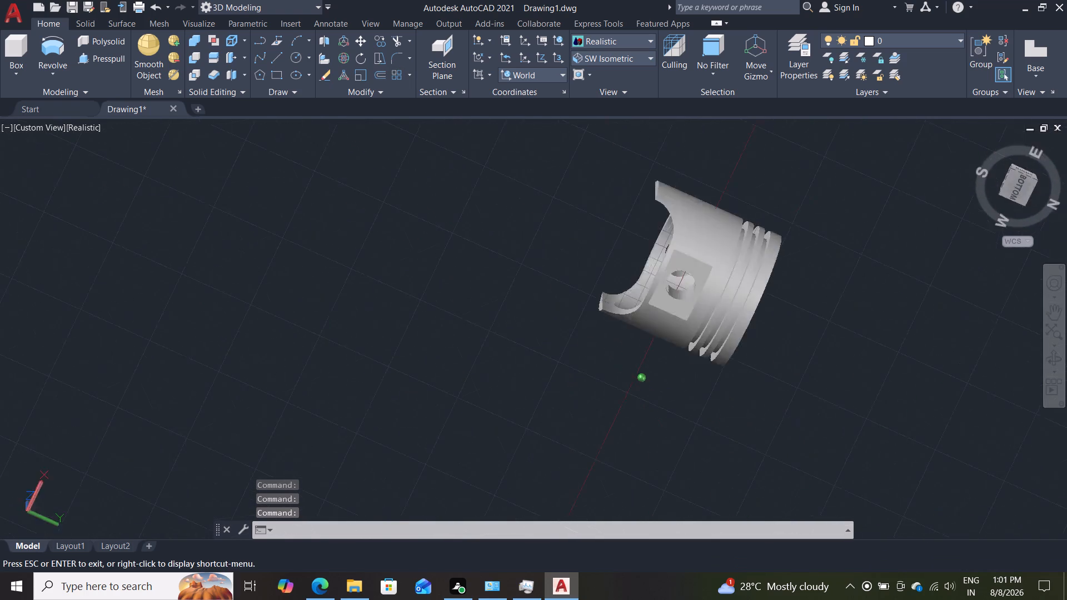
{"action": "middle_click_drag", "start_coordinate": [676, 203], "coordinate": [455, 367], "text": "shift"}
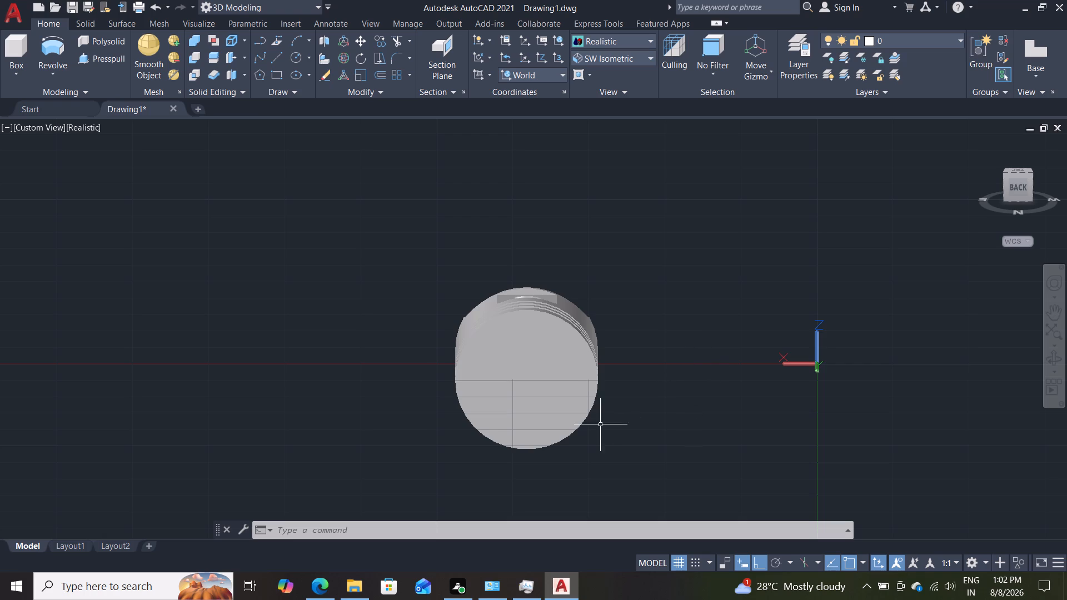
Examine the piston's hollow interior, skirt cutout, recessed flat and pin hole from several angles and at close range.
{"action": "middle_click_drag", "start_coordinate": [328, 438], "coordinate": [332, 429], "text": "shift"}
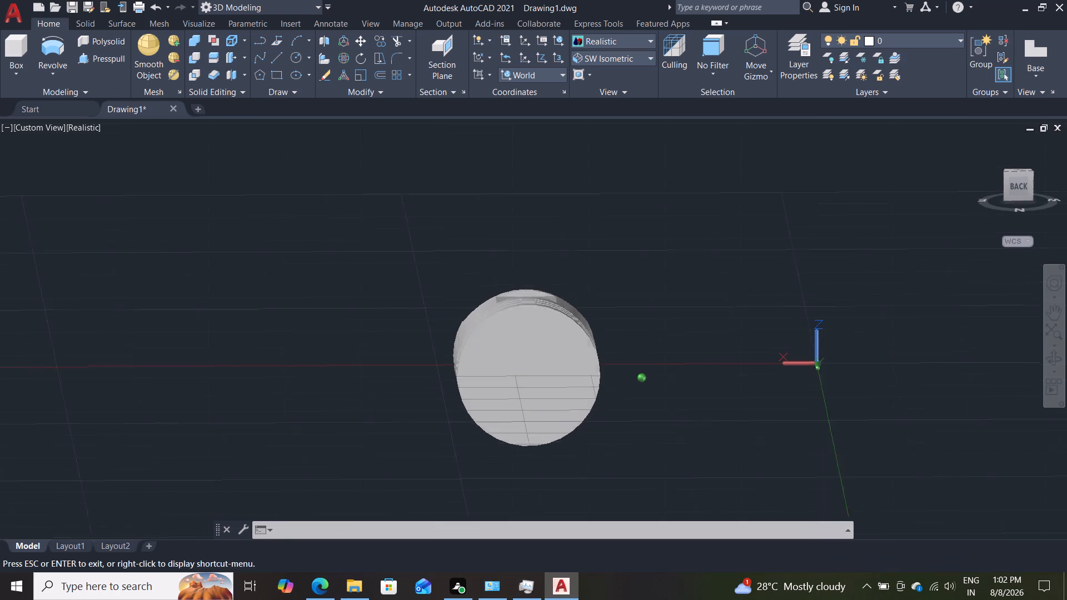
{"action": "middle_click_drag", "start_coordinate": [332, 429], "coordinate": [351, 399], "text": "shift"}
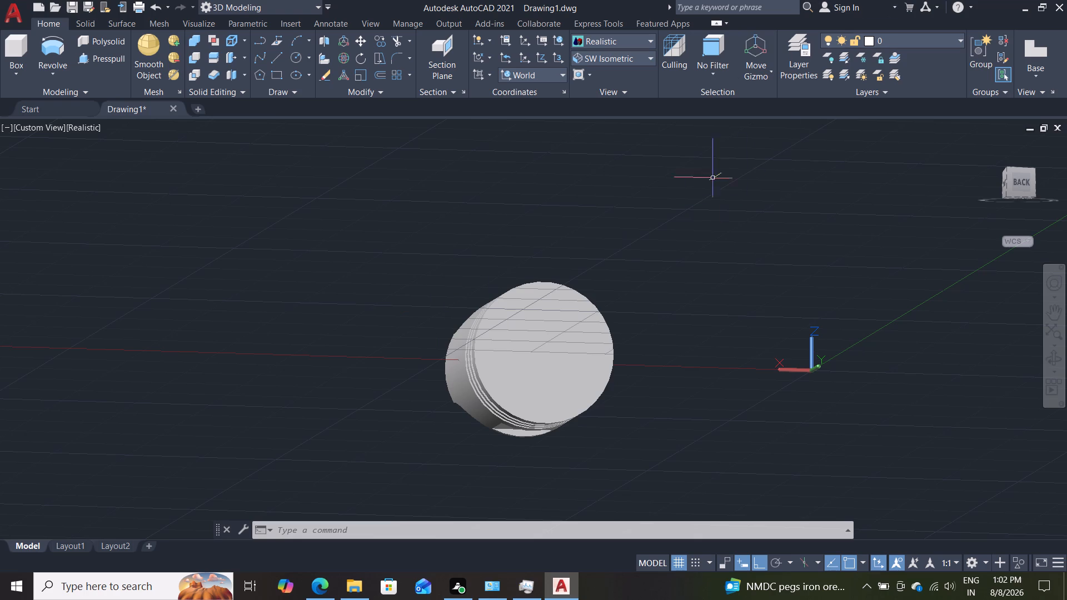
{"action": "middle_click_drag", "start_coordinate": [693, 201], "coordinate": [696, 364], "text": "shift"}
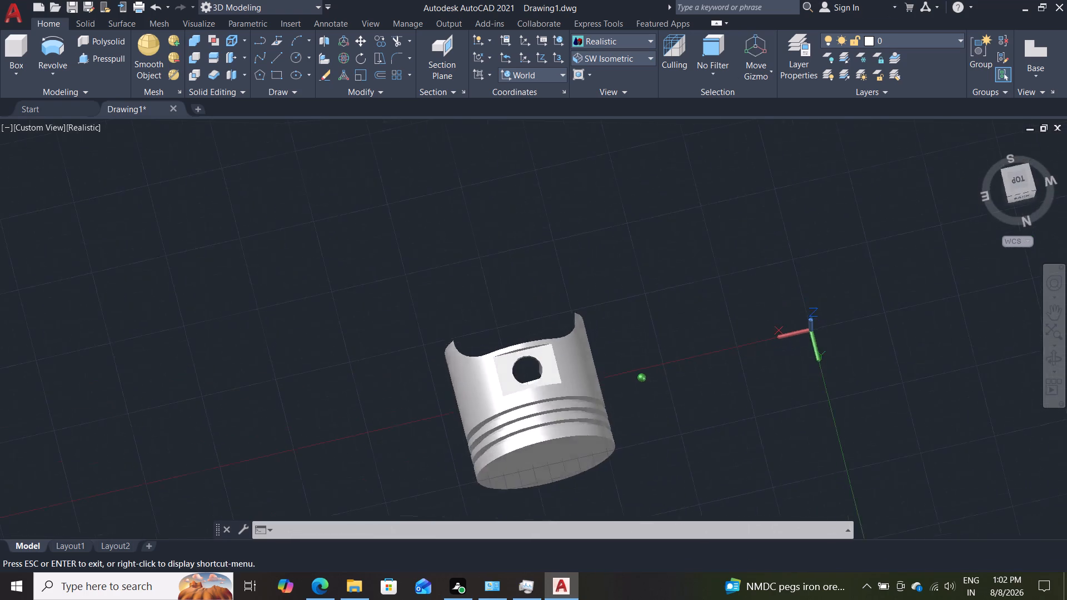
{"action": "middle_click_drag", "start_coordinate": [696, 364], "coordinate": [918, 299], "text": "shift"}
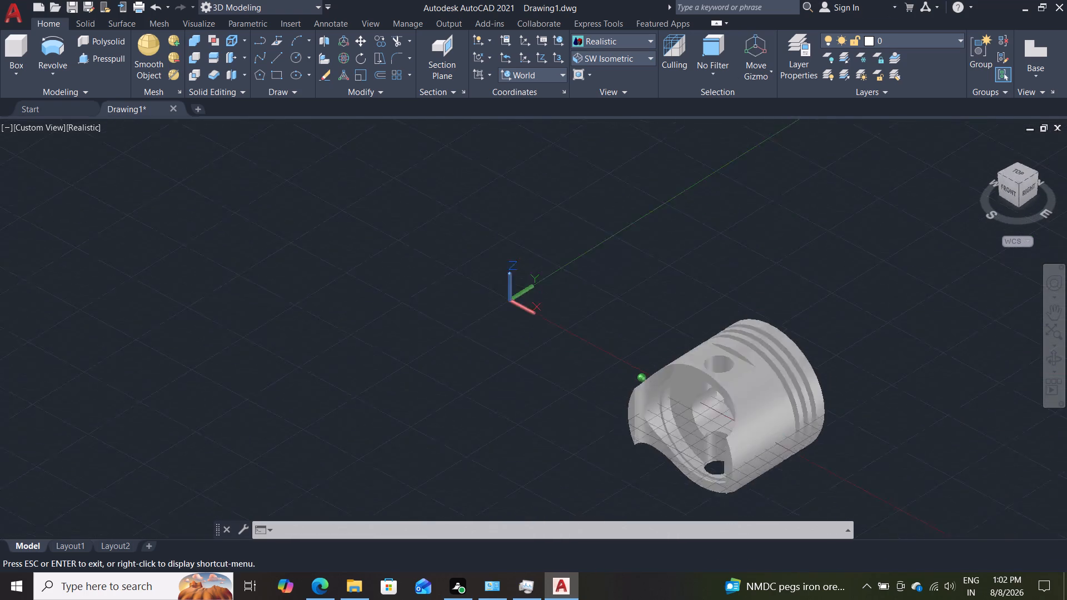
{"action": "middle_click_drag", "start_coordinate": [918, 299], "coordinate": [904, 326], "text": "shift"}
{"action": "scroll", "coordinate": [898, 283], "scroll_direction": "up", "scroll_amount": 1}
{"action": "scroll", "coordinate": [821, 252], "scroll_direction": "down", "scroll_amount": 4}
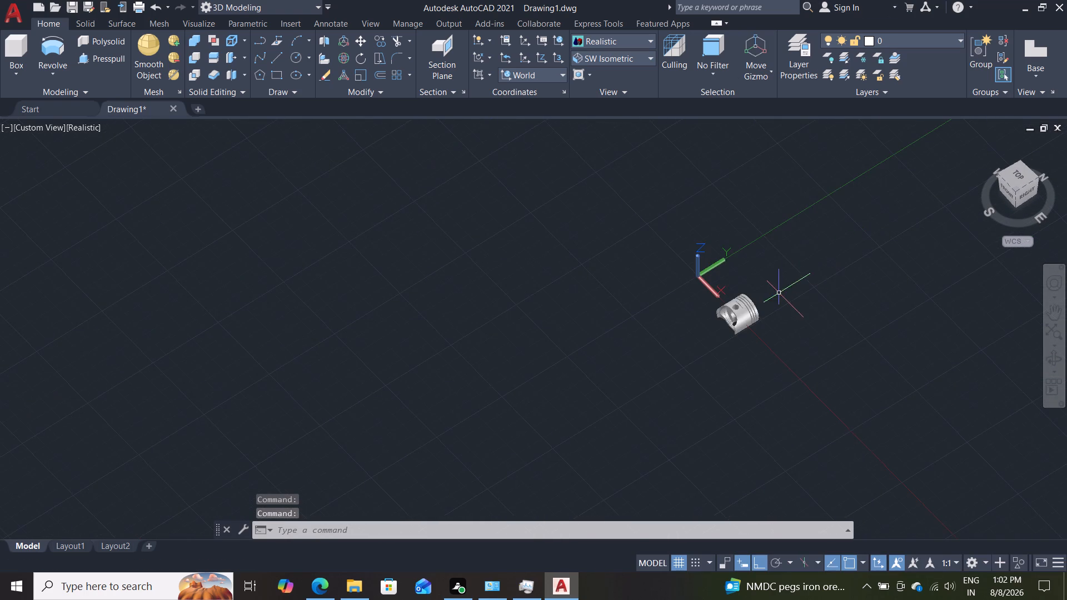
{"action": "scroll", "coordinate": [780, 294], "scroll_direction": "up", "scroll_amount": 6}
{"action": "scroll", "coordinate": [715, 313], "scroll_direction": "down", "scroll_amount": 1}
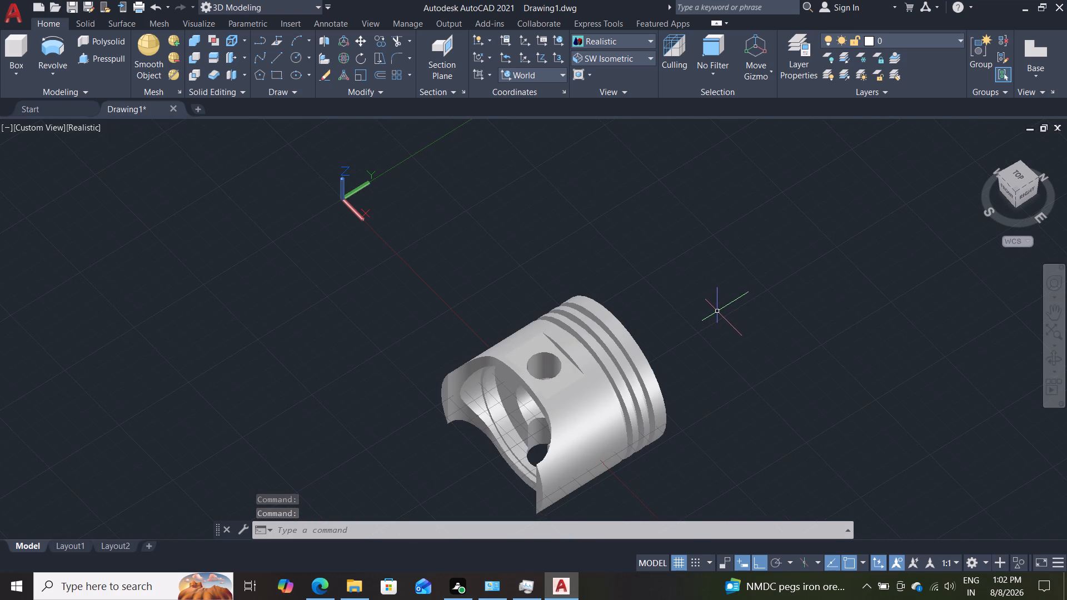
{"action": "middle_click_drag", "start_coordinate": [685, 342], "coordinate": [812, 262], "text": "shift"}
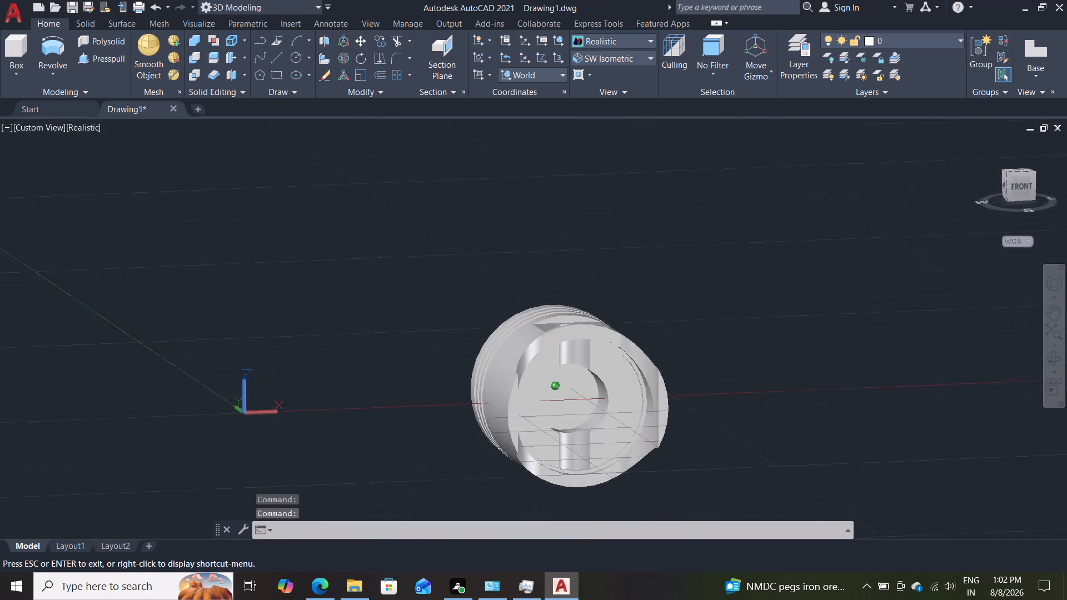
{"action": "middle_click_drag", "start_coordinate": [812, 262], "coordinate": [804, 387], "text": "shift"}
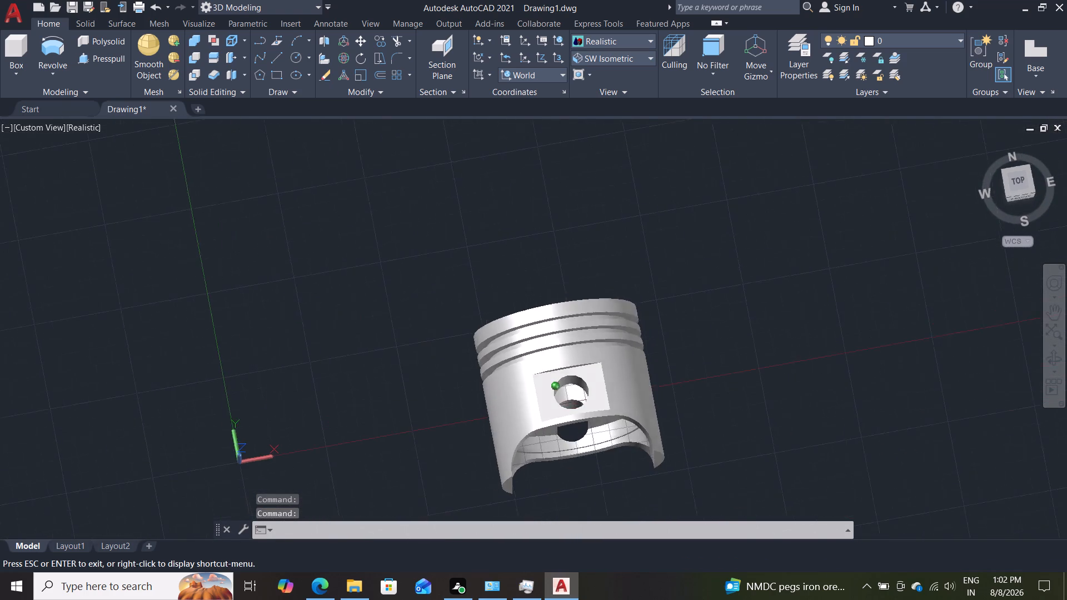
{"action": "middle_click_drag", "start_coordinate": [804, 387], "coordinate": [807, 384], "text": "shift"}
{"action": "scroll", "coordinate": [810, 379], "scroll_direction": "up", "scroll_amount": 1}
{"action": "scroll", "coordinate": [730, 213], "scroll_direction": "down", "scroll_amount": 2}
{"action": "scroll", "coordinate": [795, 299], "scroll_direction": "up", "scroll_amount": 3}
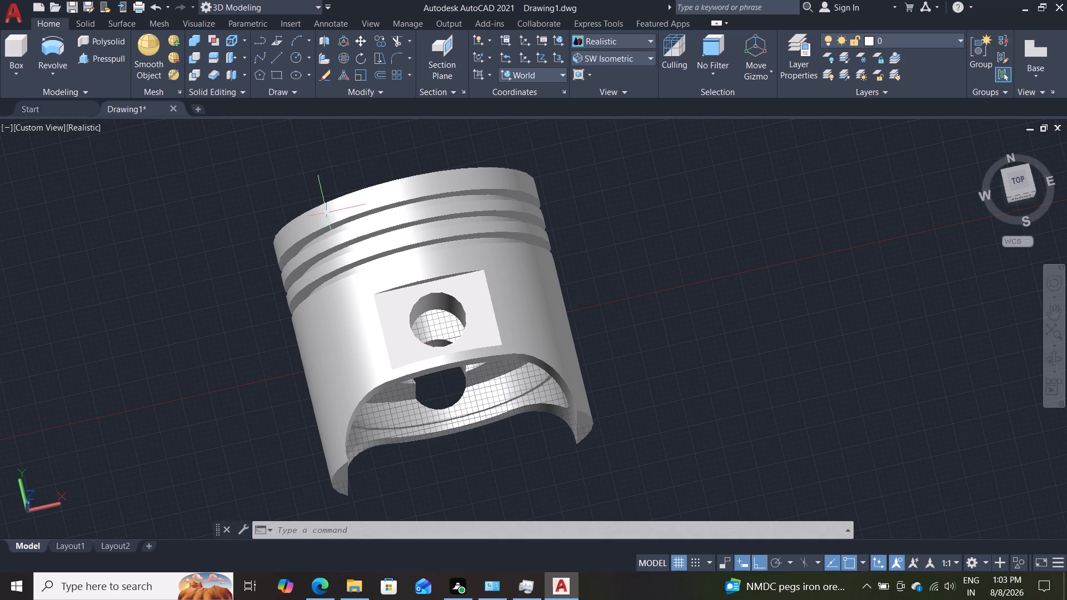
In the top view, draw a 45-unit horizontal line in the empty space on the positive X side of the piston.
{"action": "left_click", "coordinate": [616, 59]}
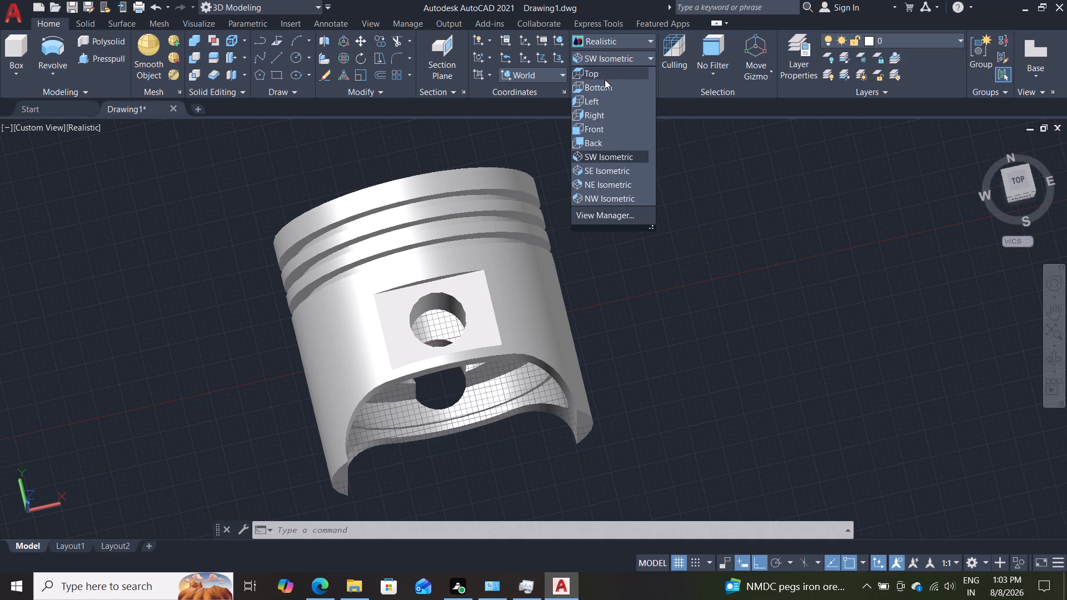
{"action": "left_click", "coordinate": [605, 79]}
{"action": "scroll", "coordinate": [513, 239], "scroll_direction": "down", "scroll_amount": 1}
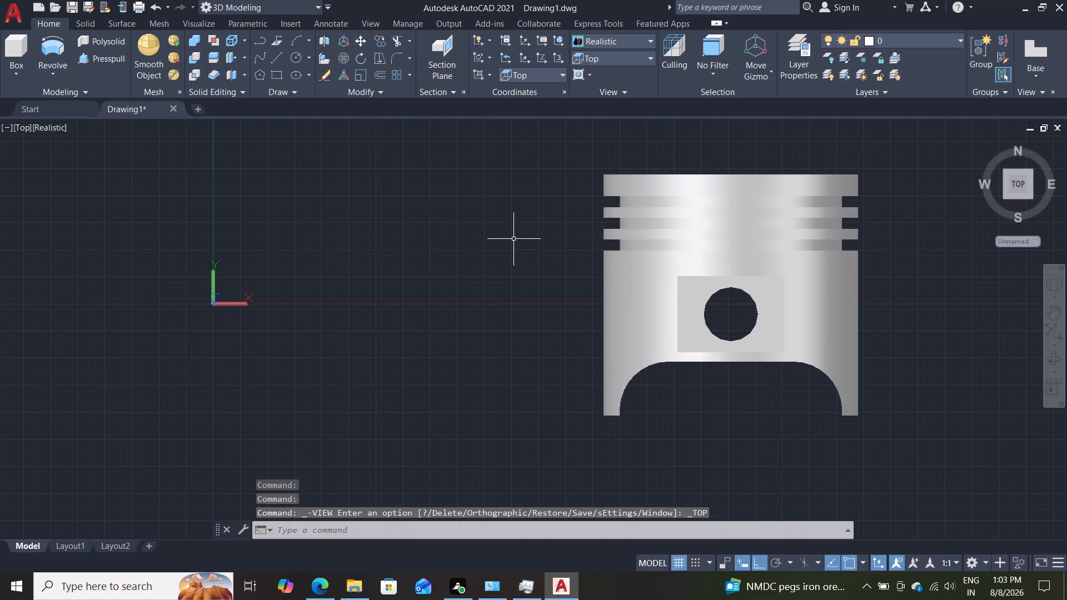
{"action": "middle_click_drag", "start_coordinate": [470, 237], "coordinate": [27, 245]}
{"action": "middle_click_drag", "start_coordinate": [484, 285], "coordinate": [220, 281]}
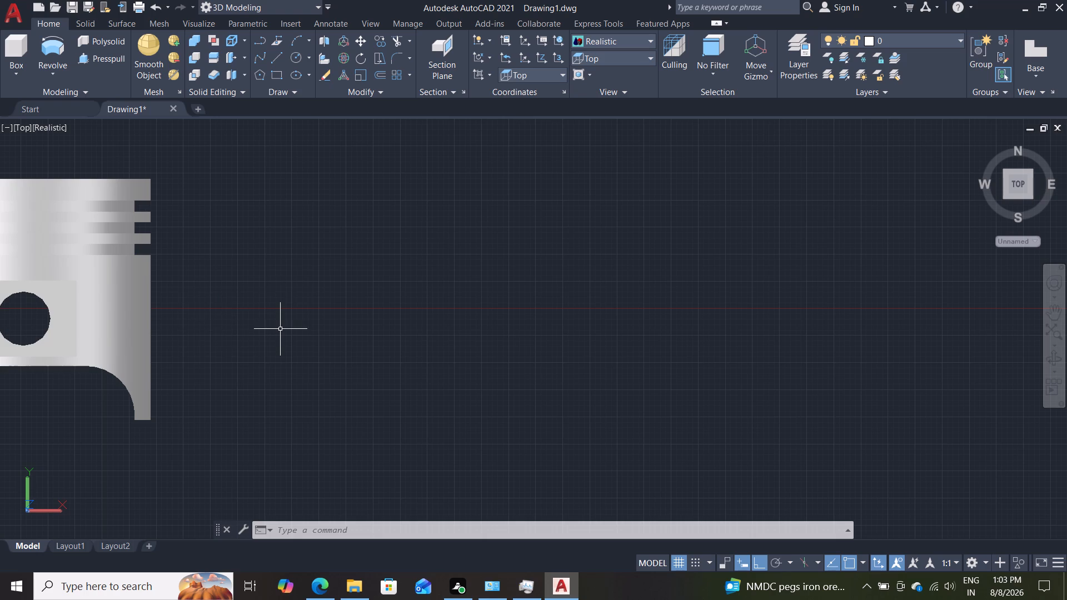
{"action": "scroll", "coordinate": [281, 329], "scroll_direction": "down", "scroll_amount": 1}
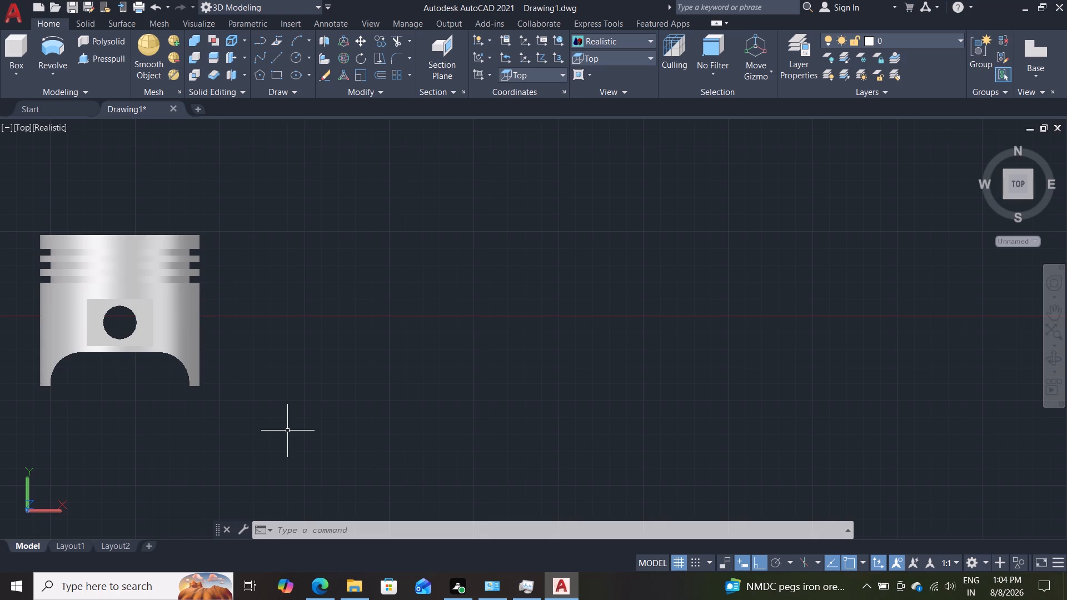
{"action": "key", "text": "l"}
{"action": "key", "text": "Return"}
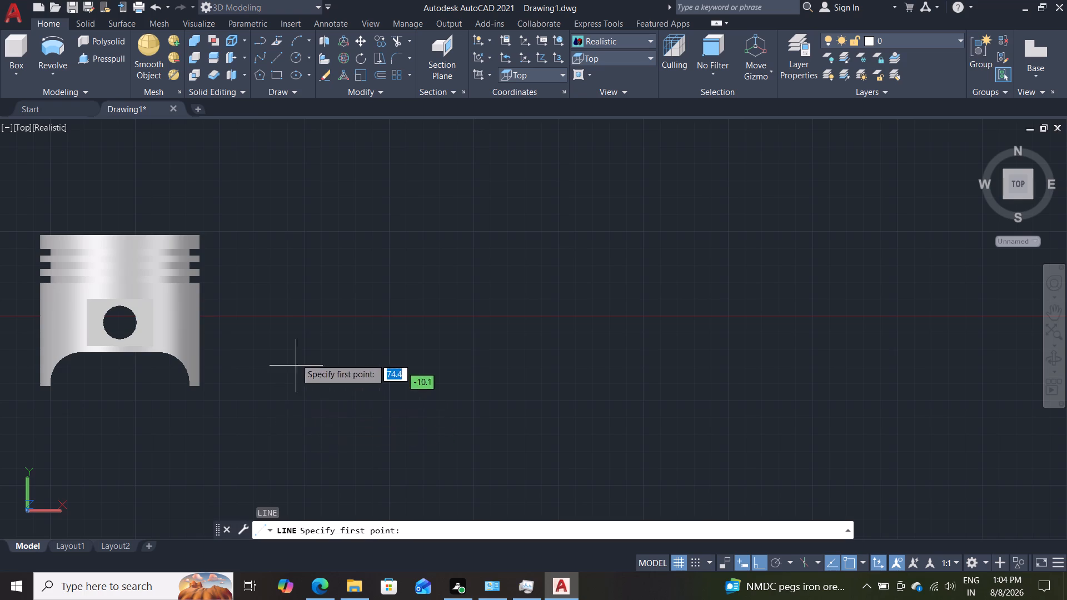
{"action": "left_click", "coordinate": [299, 237]}
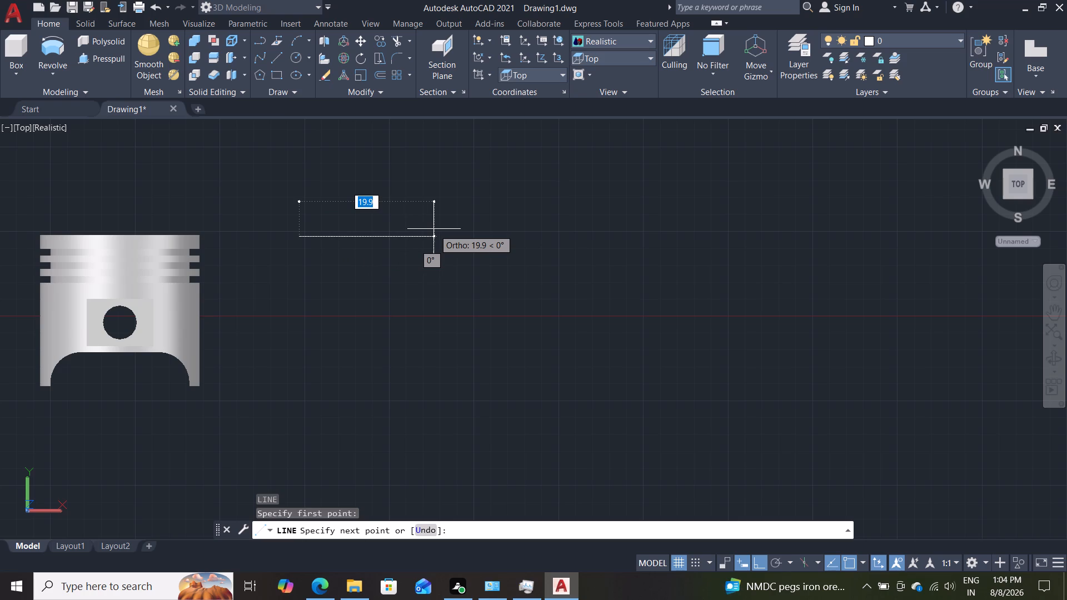
{"action": "type", "text": "45"}
{"action": "key", "text": "Return"}
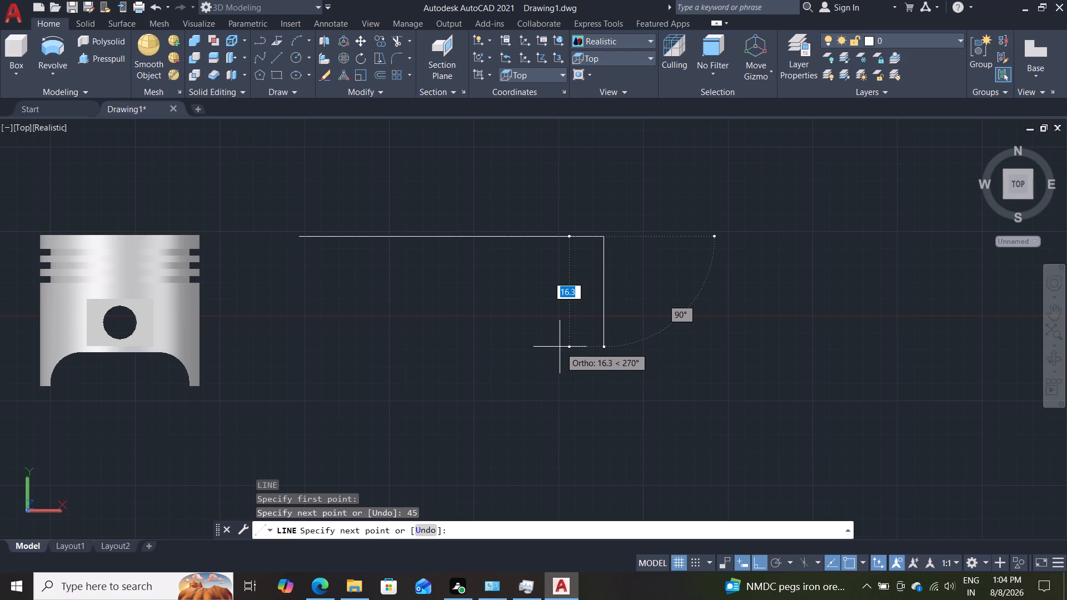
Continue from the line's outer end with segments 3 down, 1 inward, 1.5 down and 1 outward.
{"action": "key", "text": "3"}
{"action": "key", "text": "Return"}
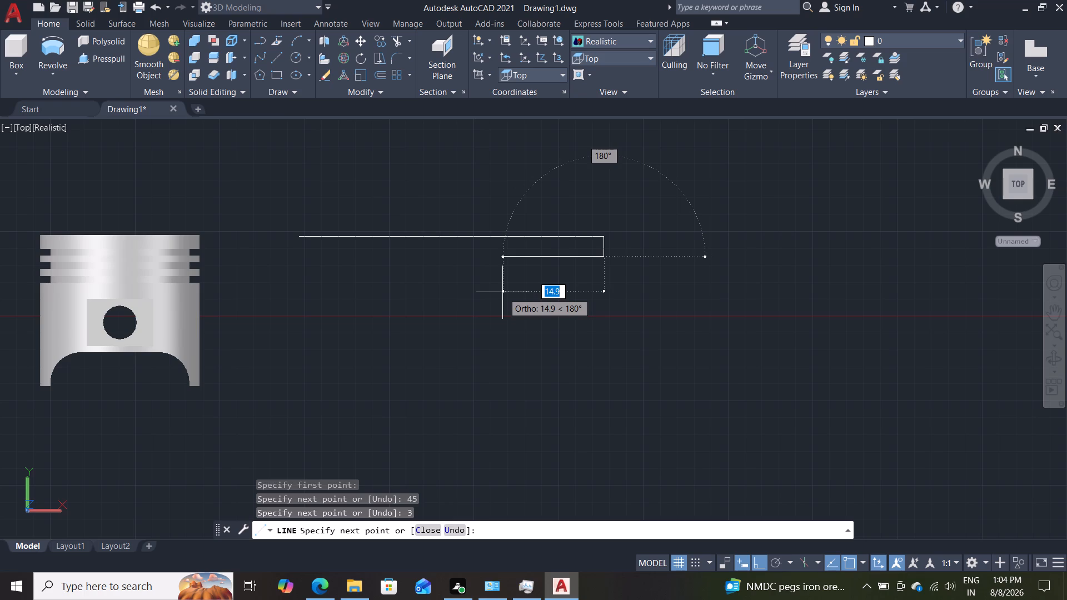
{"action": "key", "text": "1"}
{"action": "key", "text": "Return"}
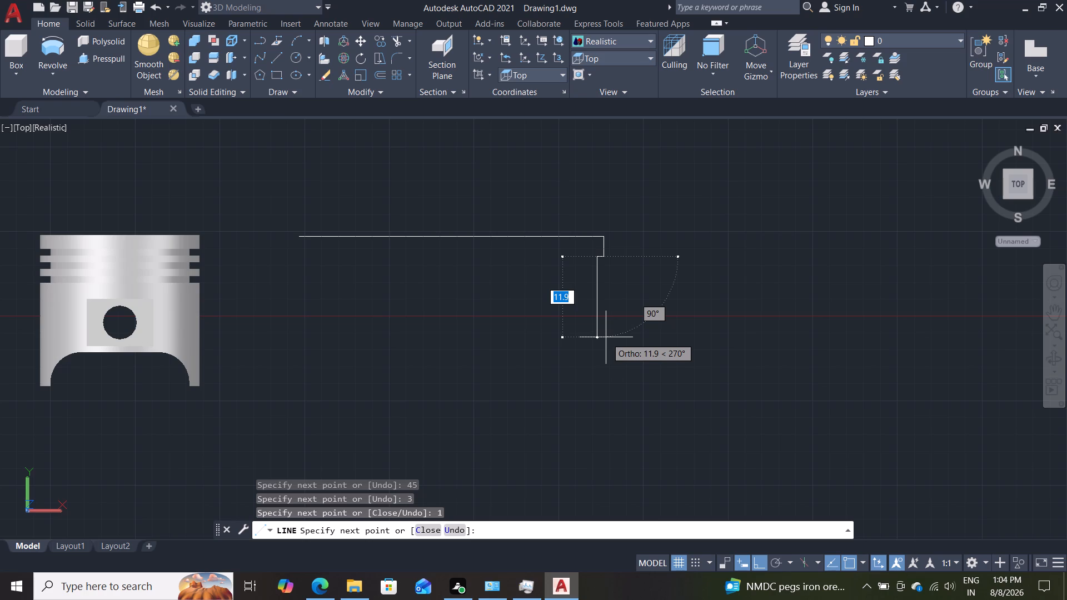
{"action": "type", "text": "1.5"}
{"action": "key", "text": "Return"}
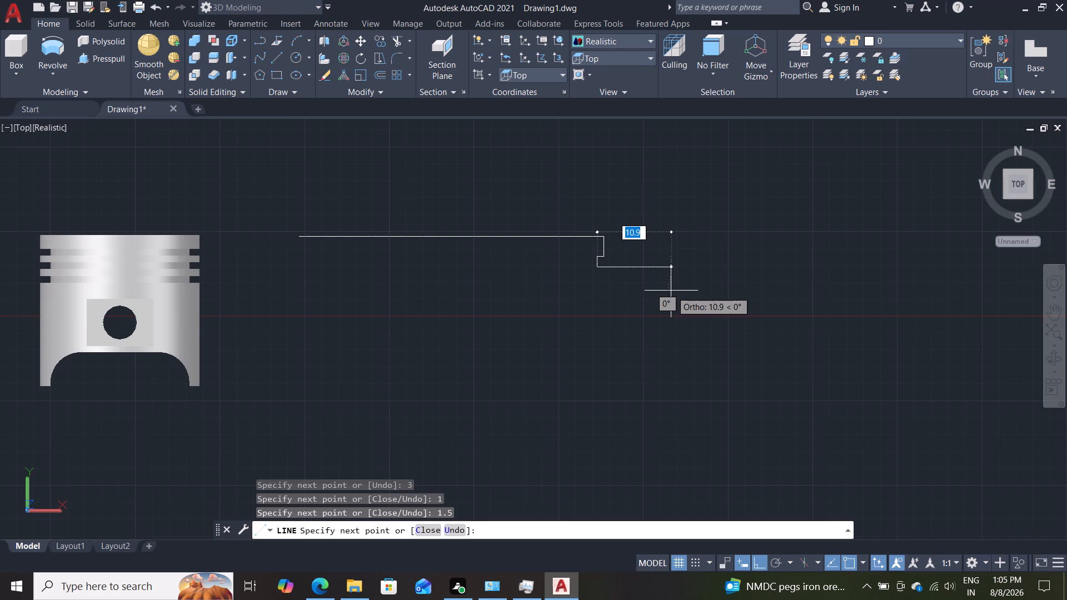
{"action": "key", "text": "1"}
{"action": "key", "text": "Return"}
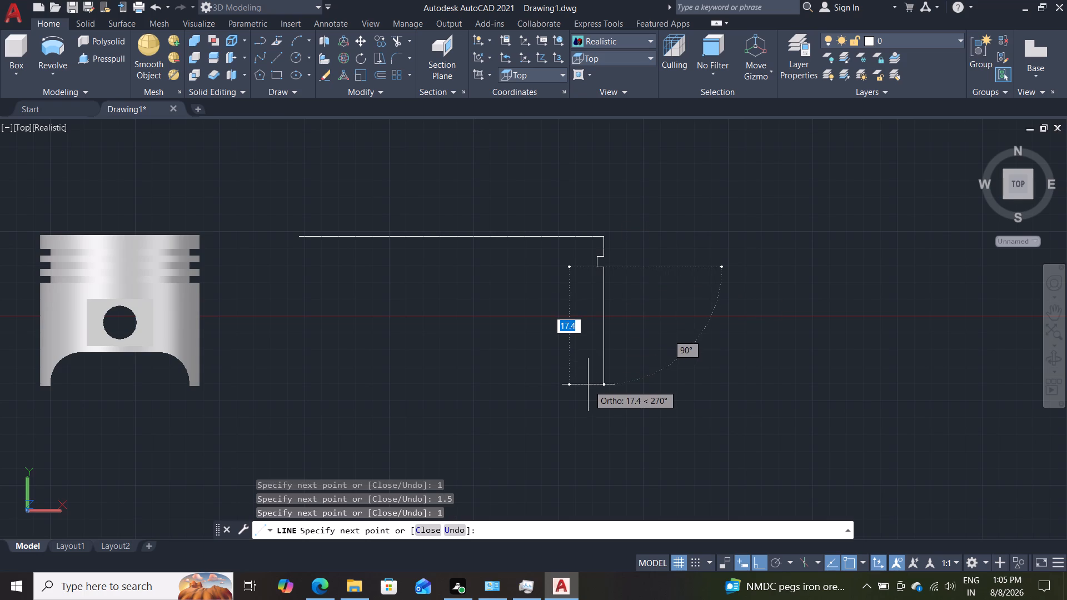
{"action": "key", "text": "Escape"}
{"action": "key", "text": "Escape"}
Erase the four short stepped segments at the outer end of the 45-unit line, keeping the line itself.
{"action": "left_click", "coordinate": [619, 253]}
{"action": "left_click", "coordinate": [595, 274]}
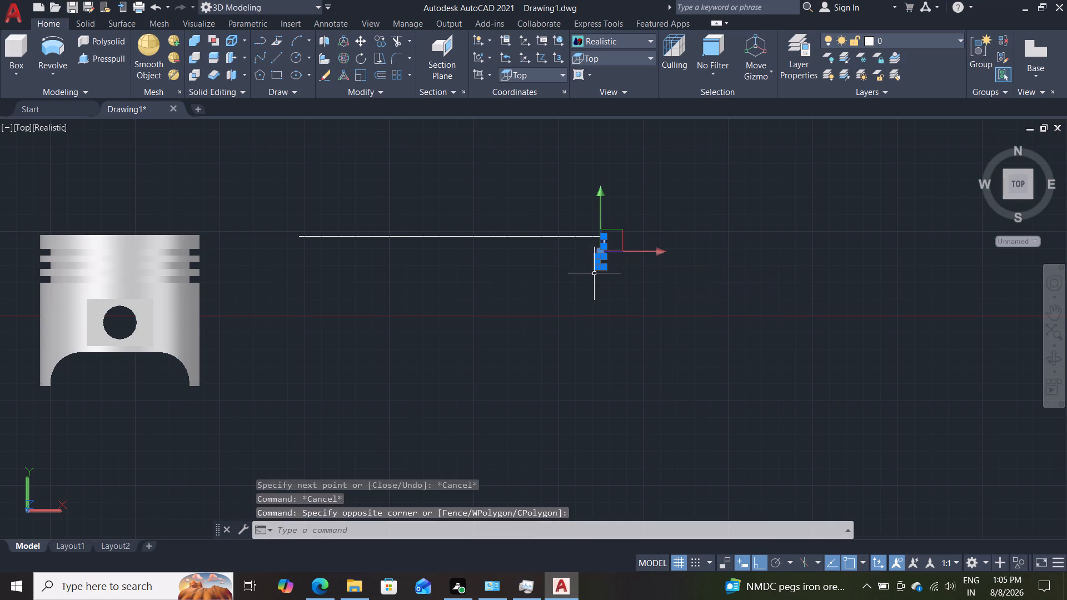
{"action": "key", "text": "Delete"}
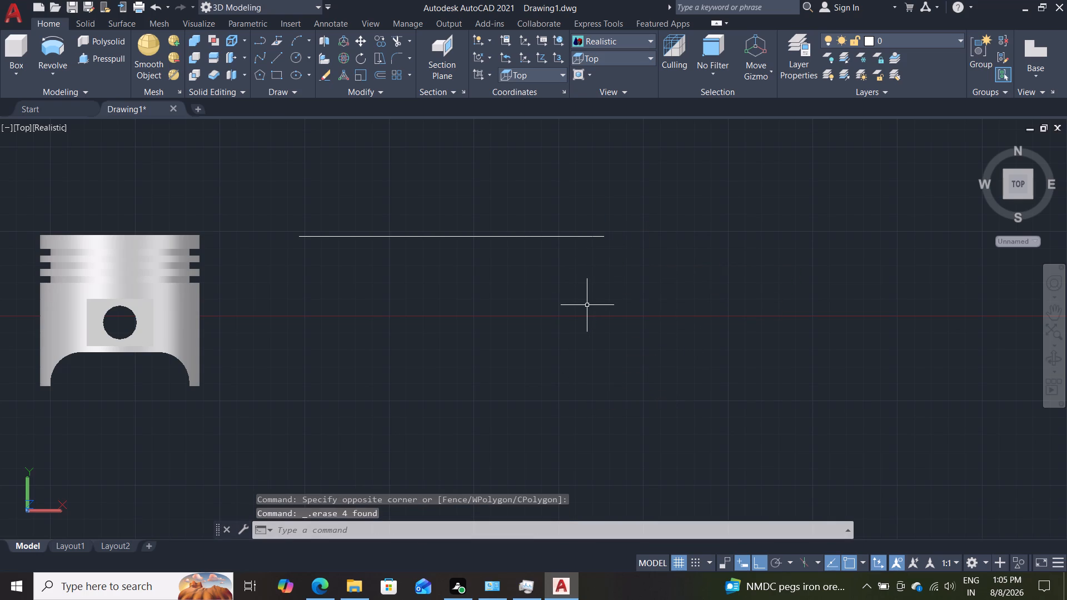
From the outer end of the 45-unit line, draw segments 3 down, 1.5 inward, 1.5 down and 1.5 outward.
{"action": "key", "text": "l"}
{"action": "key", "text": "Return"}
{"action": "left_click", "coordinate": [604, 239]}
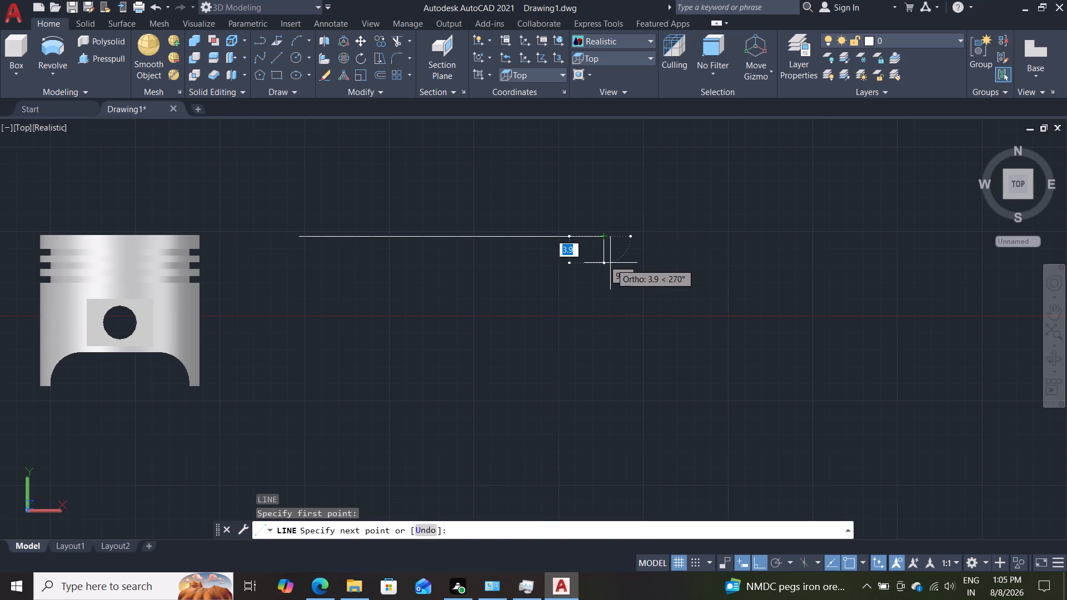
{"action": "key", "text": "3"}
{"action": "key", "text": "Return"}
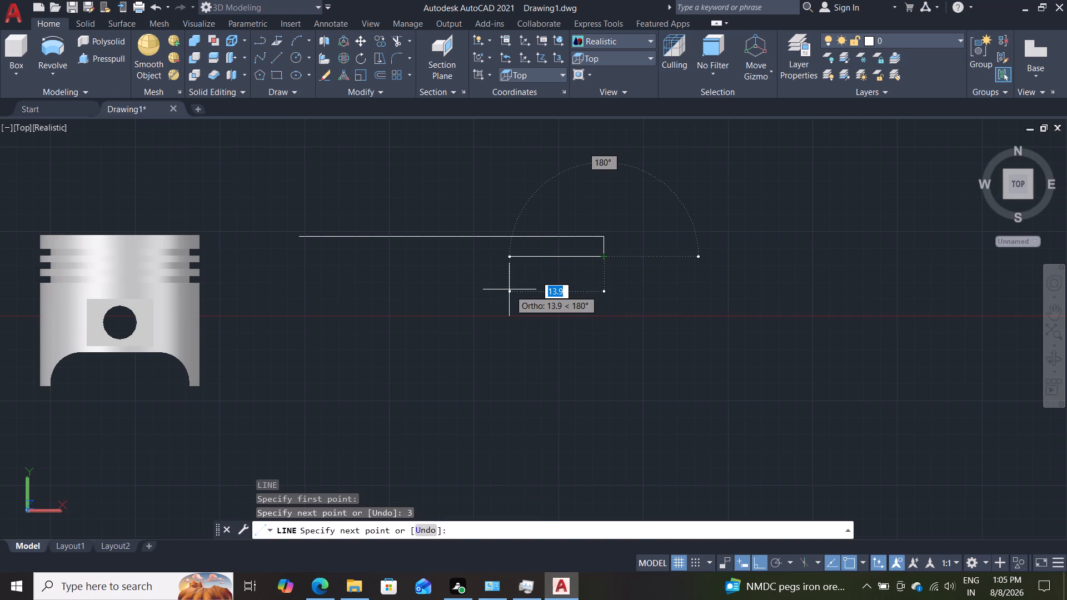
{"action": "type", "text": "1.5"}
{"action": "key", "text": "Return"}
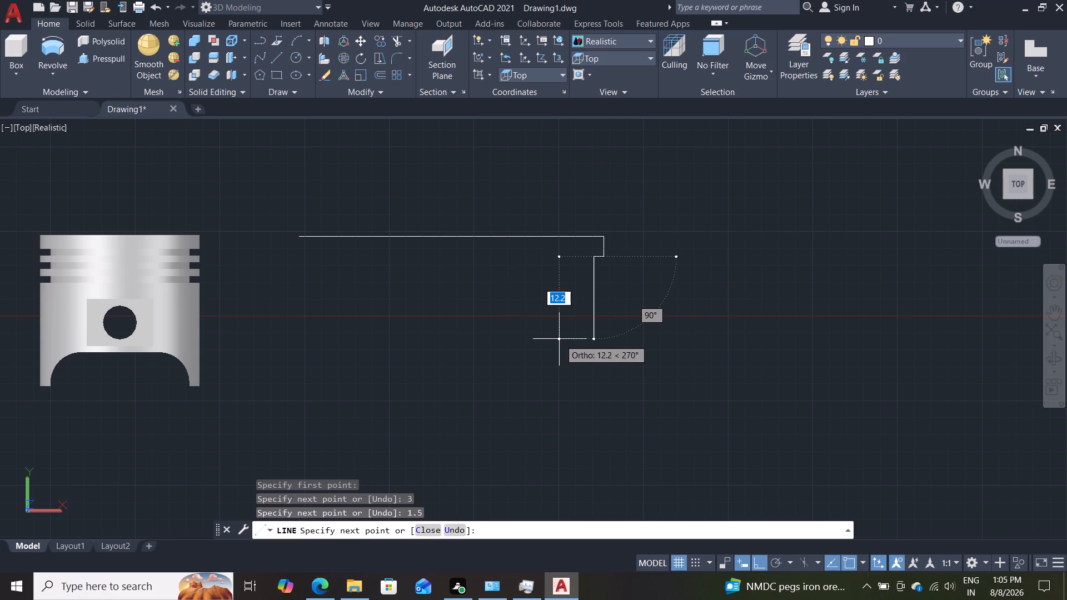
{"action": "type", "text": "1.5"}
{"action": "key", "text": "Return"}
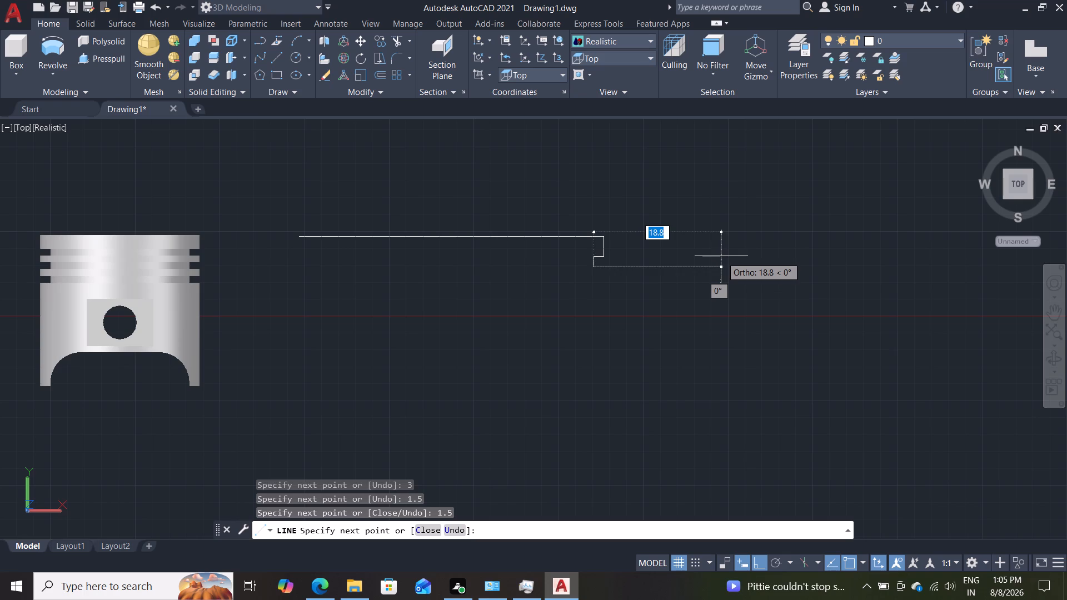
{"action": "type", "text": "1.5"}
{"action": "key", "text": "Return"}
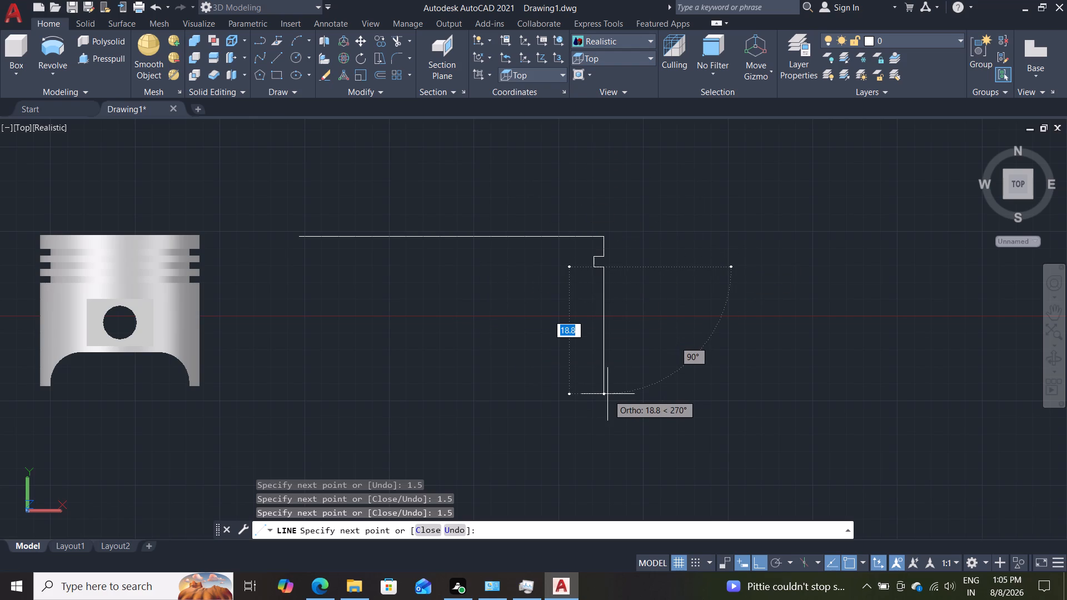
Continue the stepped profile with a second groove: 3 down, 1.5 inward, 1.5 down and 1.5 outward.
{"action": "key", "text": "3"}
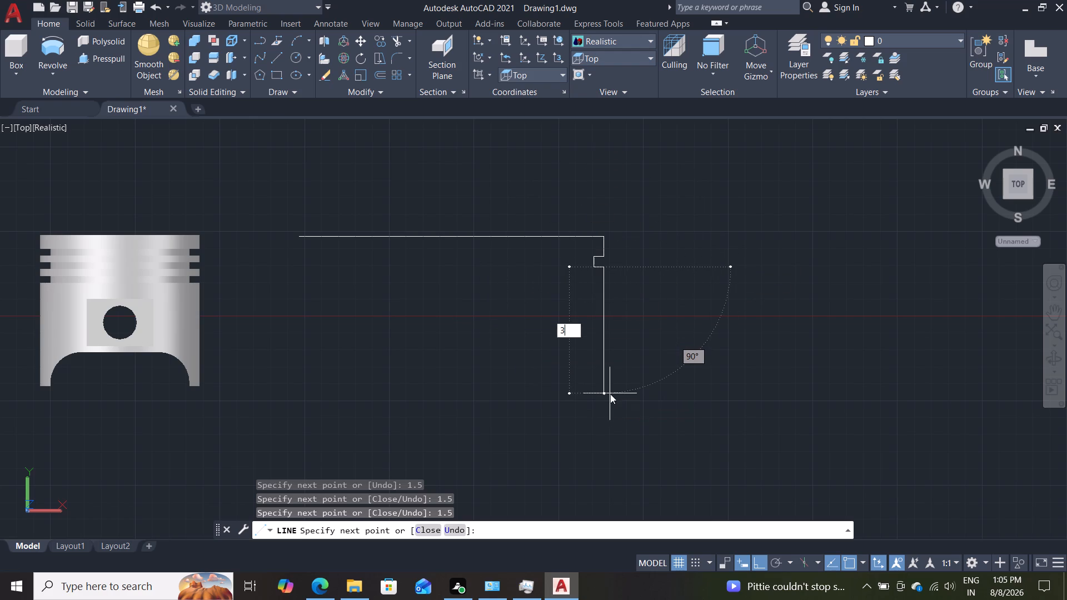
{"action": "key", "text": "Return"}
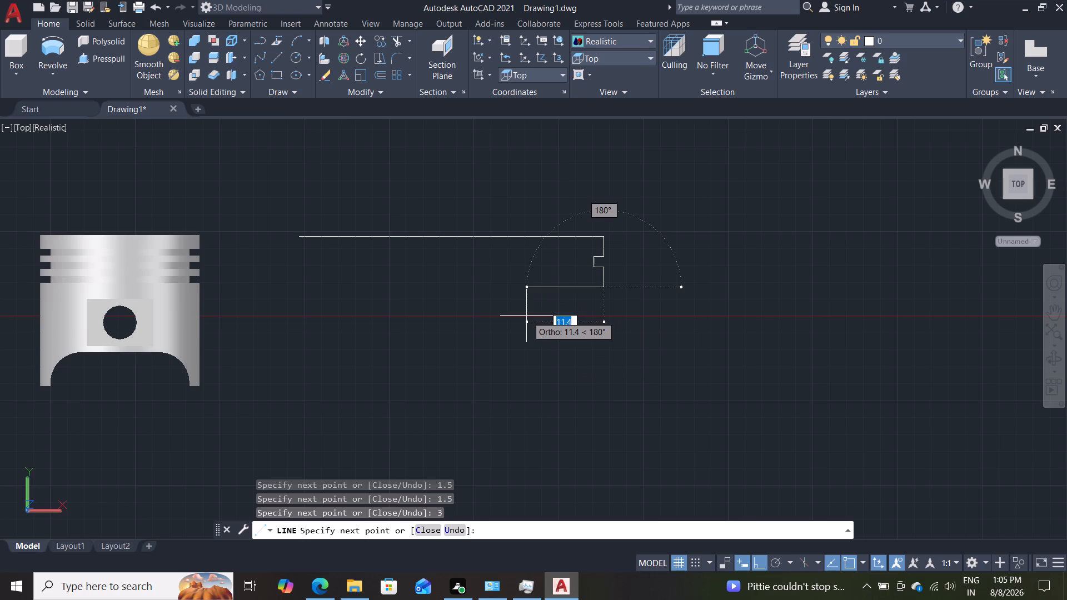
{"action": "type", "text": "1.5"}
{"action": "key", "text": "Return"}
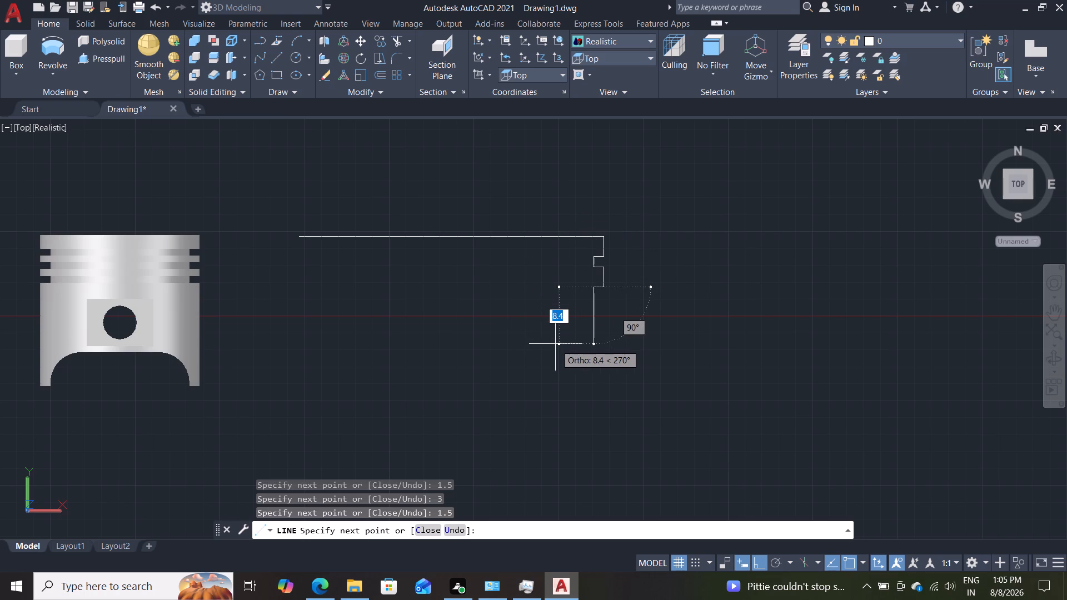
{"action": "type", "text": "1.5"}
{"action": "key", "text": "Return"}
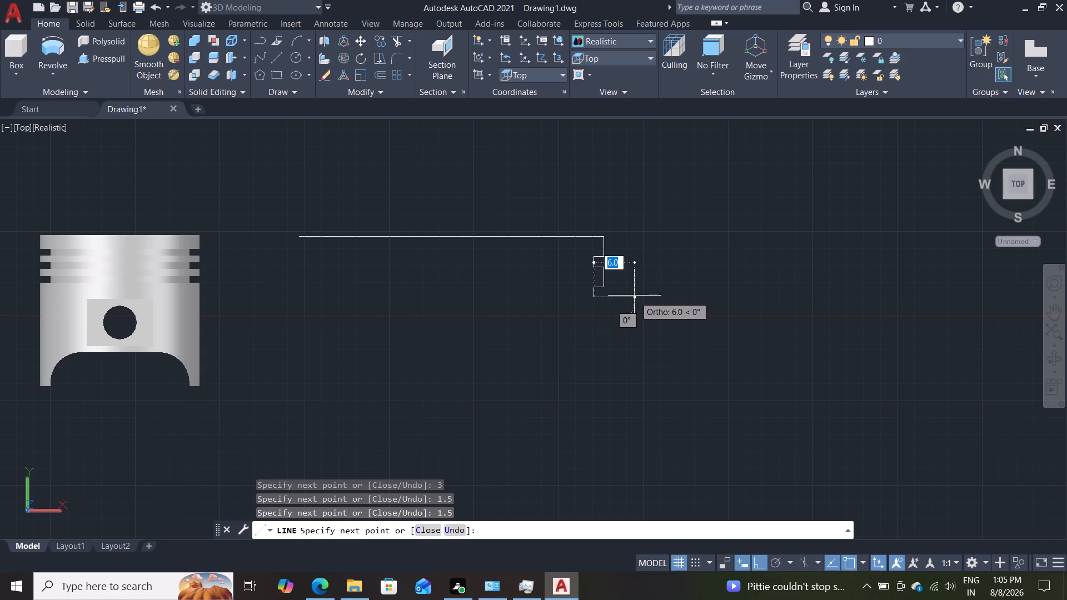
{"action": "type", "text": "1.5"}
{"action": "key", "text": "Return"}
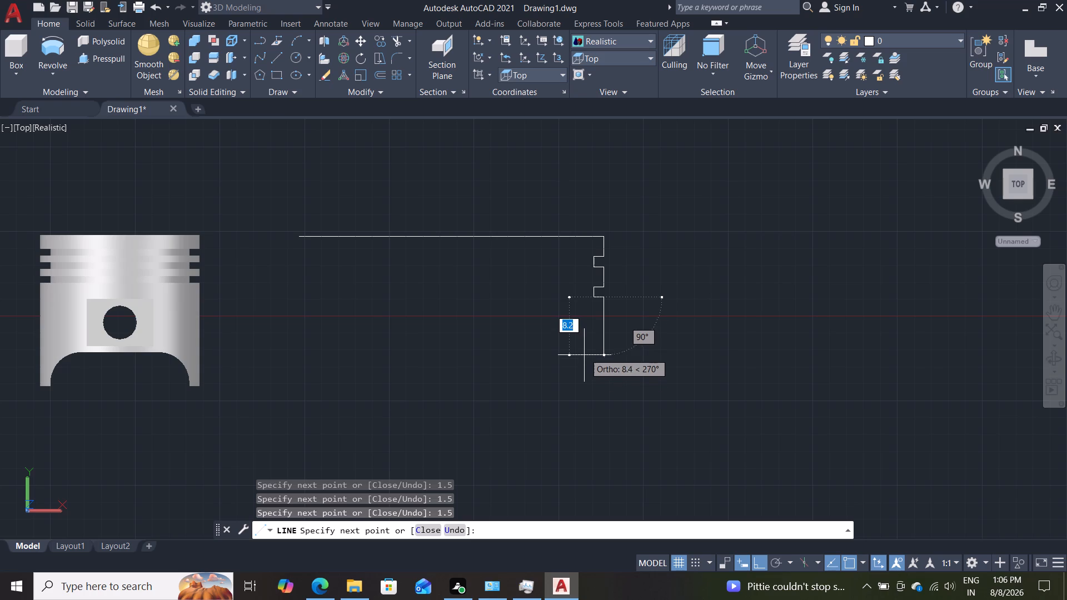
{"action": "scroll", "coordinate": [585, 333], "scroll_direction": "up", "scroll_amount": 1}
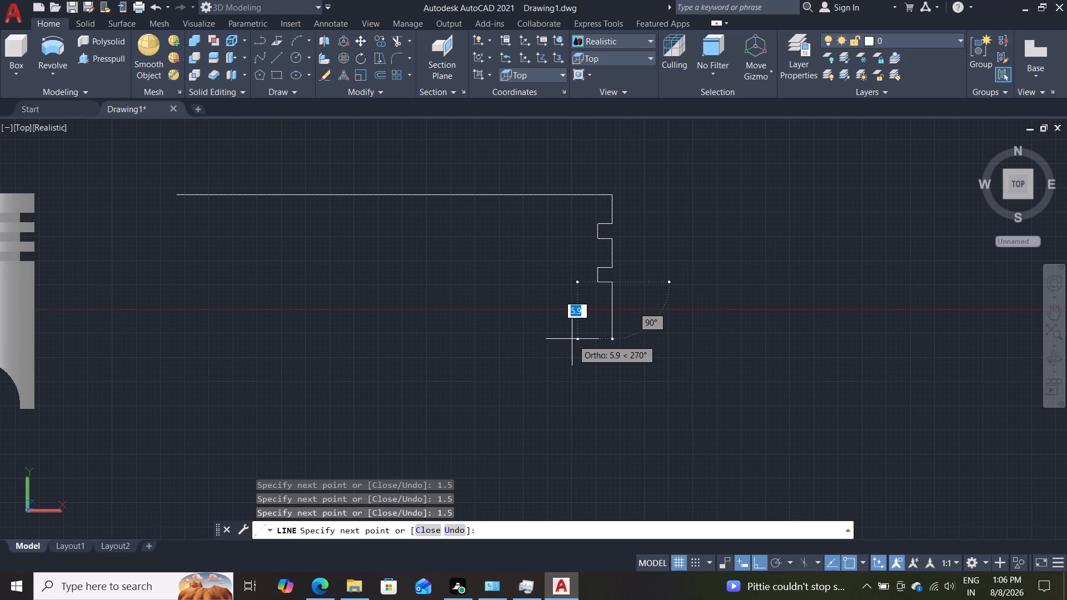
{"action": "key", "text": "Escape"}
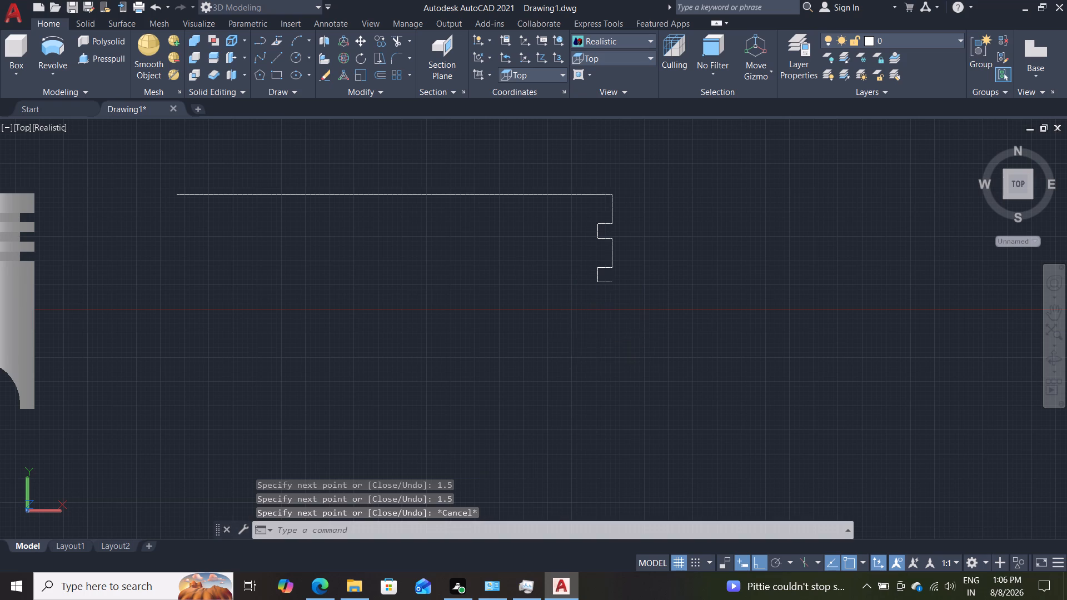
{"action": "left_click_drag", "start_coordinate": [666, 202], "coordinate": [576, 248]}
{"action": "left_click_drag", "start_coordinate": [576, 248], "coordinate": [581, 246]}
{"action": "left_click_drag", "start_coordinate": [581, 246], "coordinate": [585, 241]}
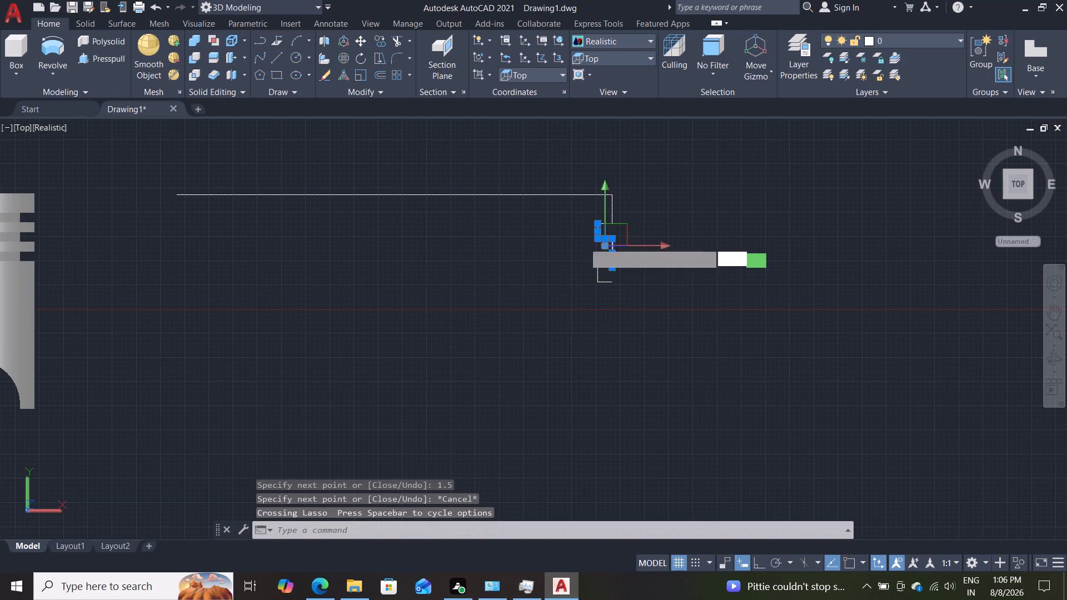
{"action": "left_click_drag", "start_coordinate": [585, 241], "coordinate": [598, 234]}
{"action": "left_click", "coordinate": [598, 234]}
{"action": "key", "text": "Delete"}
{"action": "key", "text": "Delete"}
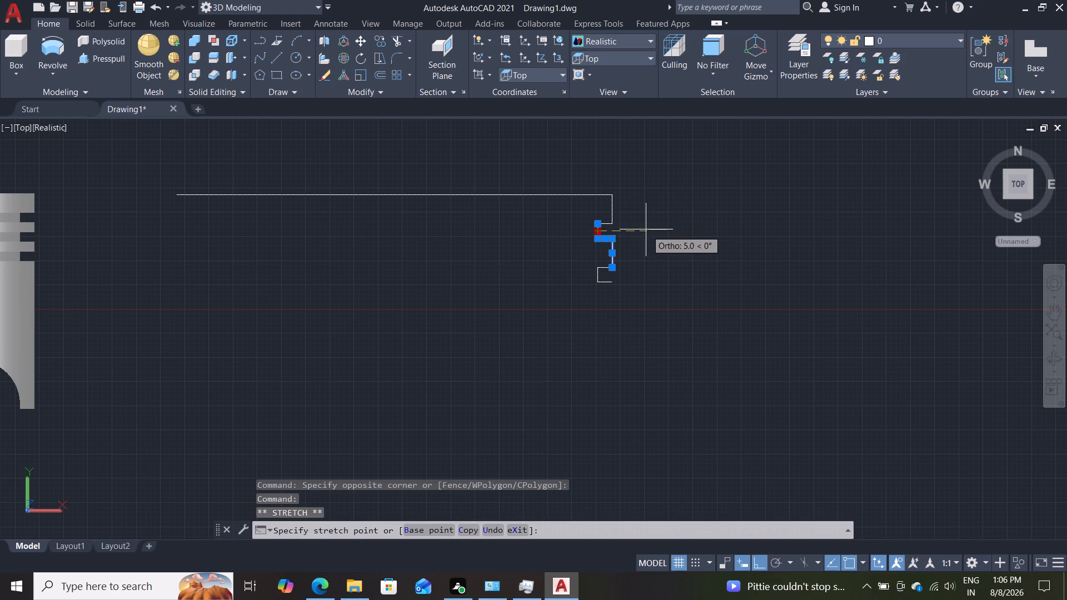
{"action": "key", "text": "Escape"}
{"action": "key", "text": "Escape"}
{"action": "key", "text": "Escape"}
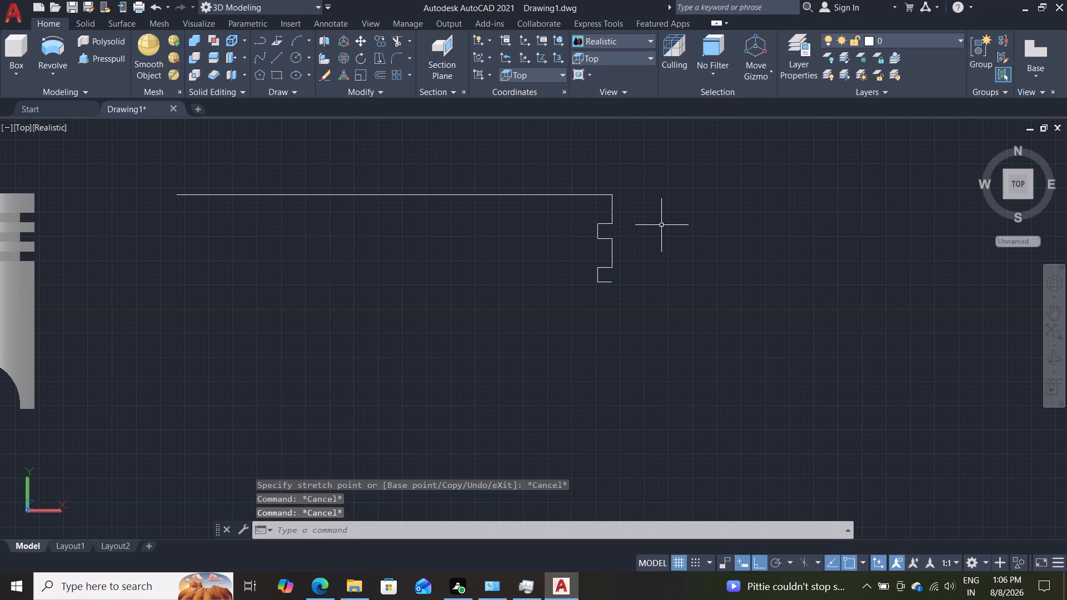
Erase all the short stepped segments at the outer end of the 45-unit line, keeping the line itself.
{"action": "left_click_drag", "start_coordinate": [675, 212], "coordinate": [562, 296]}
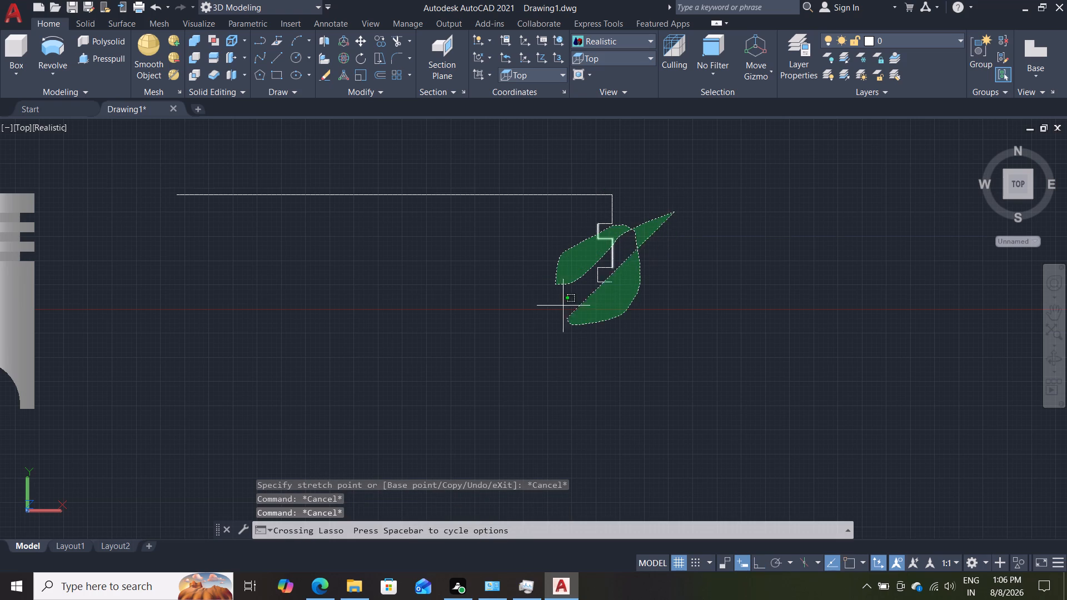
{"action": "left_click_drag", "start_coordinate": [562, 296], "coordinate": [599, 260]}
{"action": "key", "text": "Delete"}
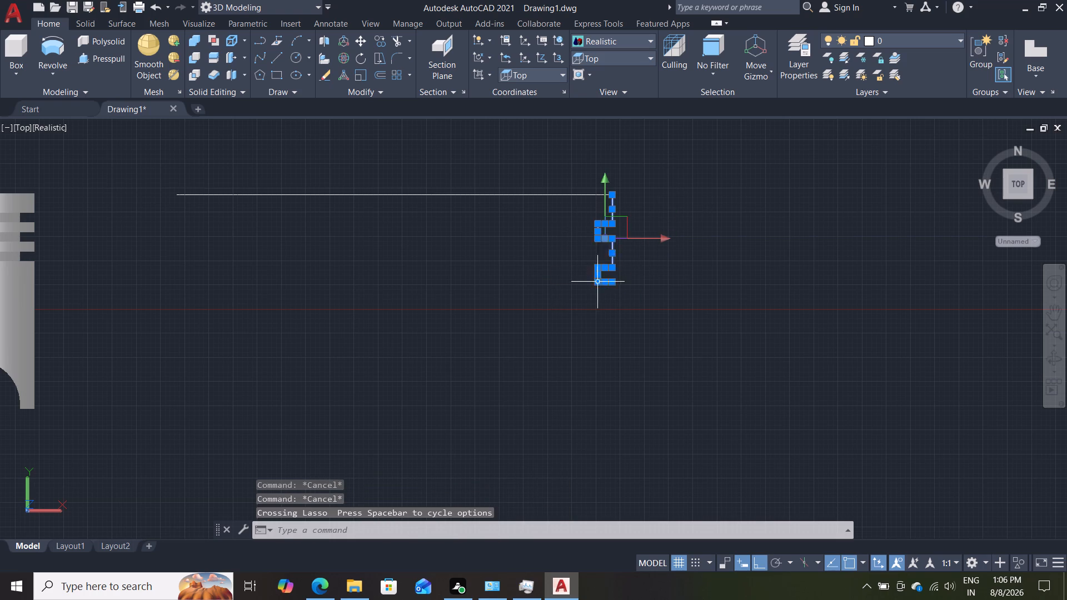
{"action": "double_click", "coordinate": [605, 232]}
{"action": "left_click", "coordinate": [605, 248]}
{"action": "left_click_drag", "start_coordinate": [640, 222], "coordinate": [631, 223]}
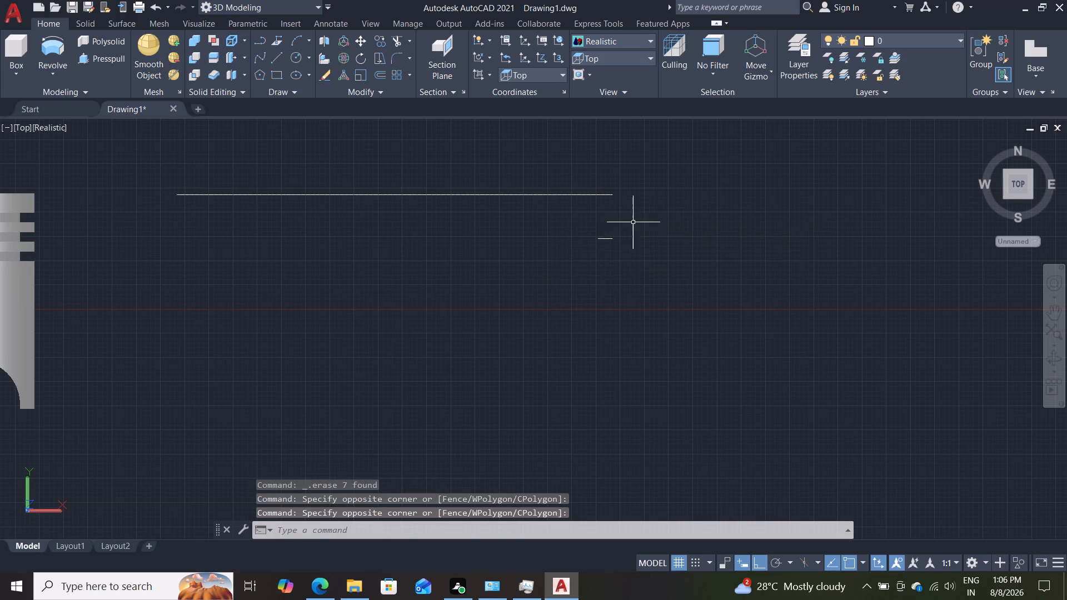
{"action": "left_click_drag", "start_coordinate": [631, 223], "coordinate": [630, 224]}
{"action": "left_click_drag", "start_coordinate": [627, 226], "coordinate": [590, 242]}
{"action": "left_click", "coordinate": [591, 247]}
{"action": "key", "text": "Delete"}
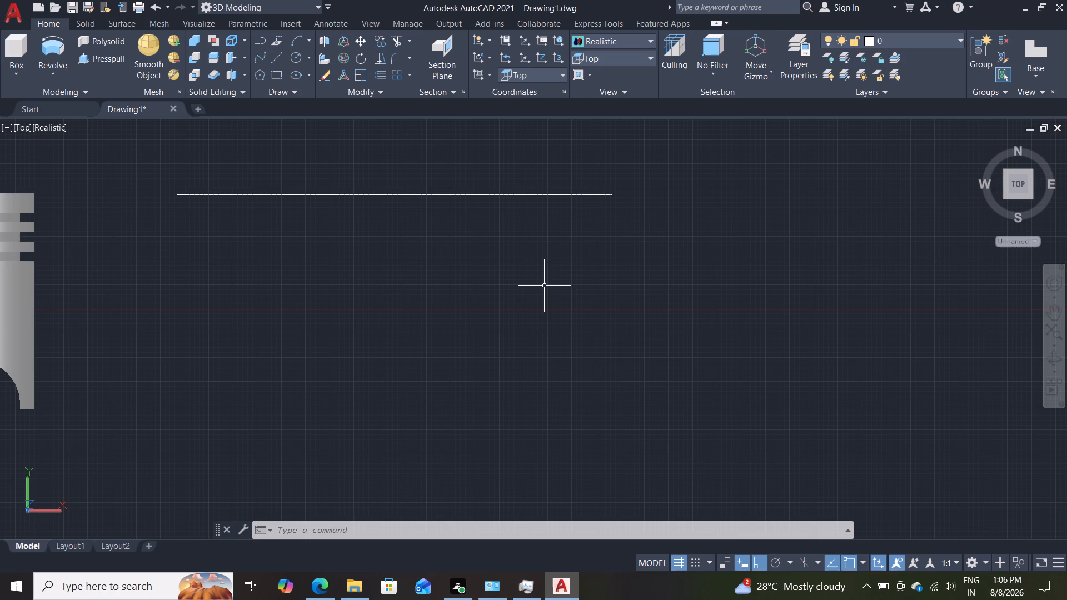
From the outer end of the 45-unit line, draw the first groove with segments 3 down, 1 inward, 1.5 down and 1 outward.
{"action": "key", "text": "l"}
{"action": "key", "text": "Return"}
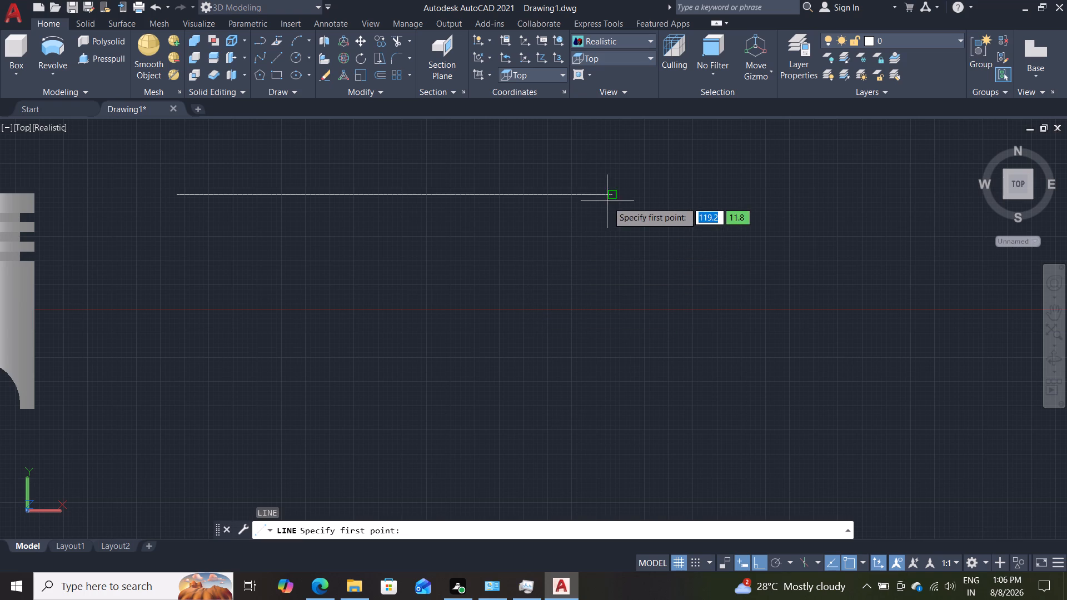
{"action": "left_click", "coordinate": [615, 196]}
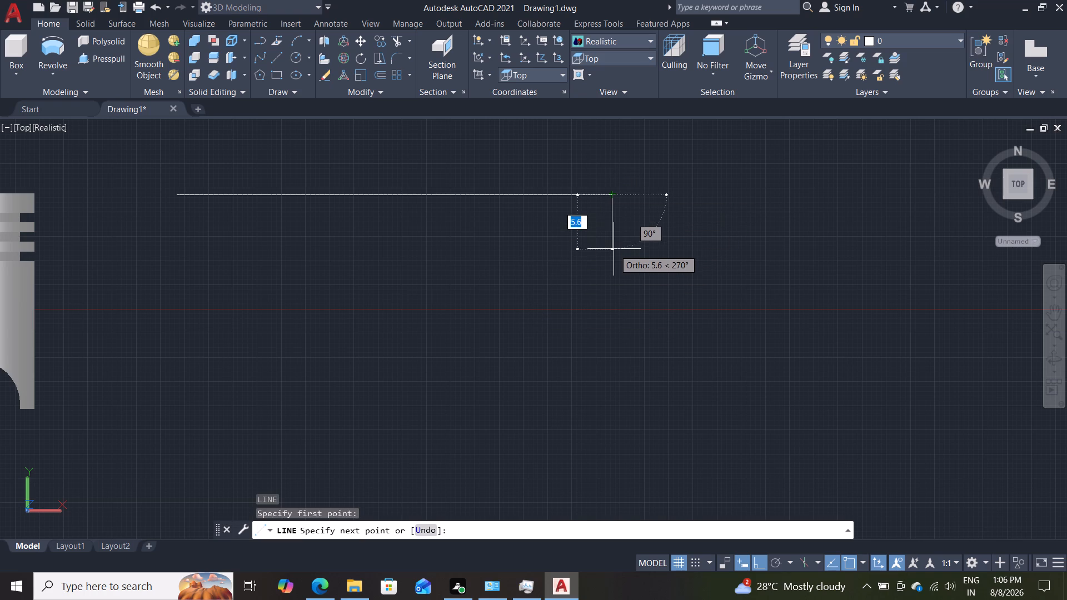
{"action": "key", "text": "3"}
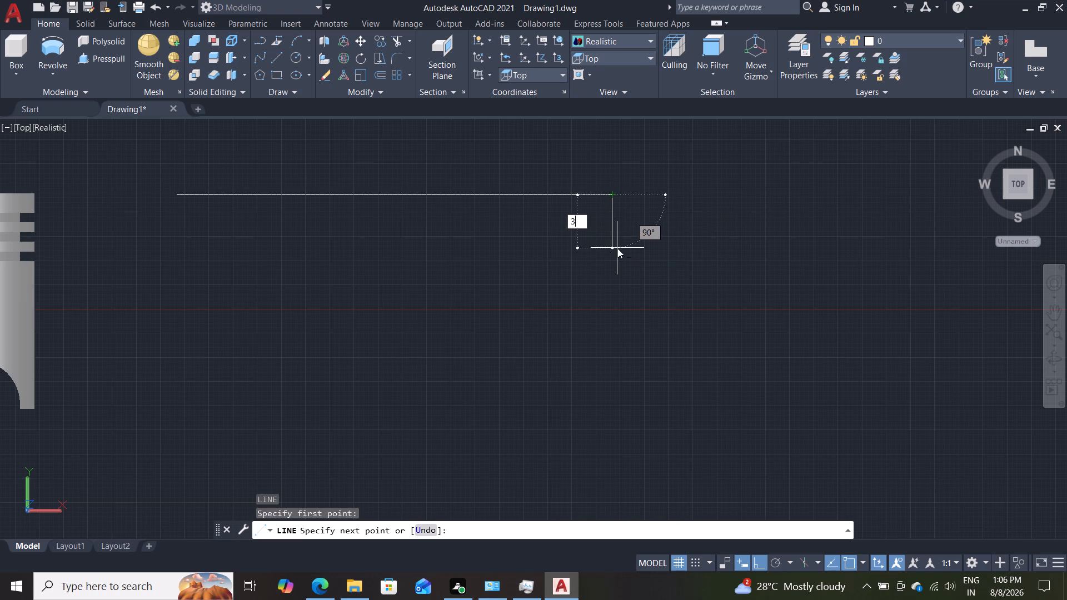
{"action": "key", "text": "Return"}
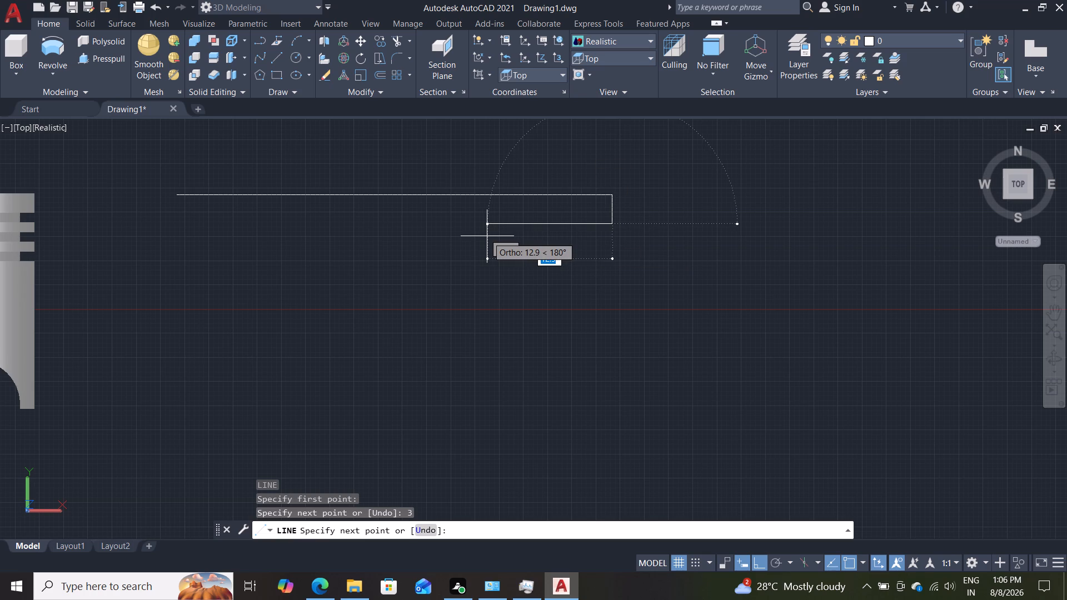
{"action": "key", "text": "1"}
{"action": "key", "text": "Return"}
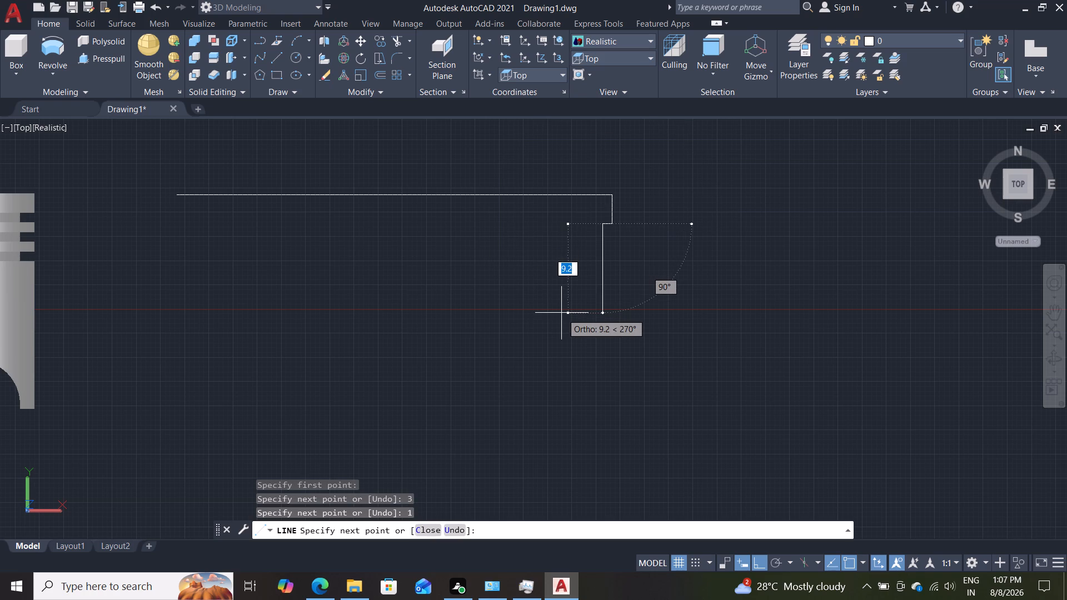
{"action": "type", "text": "1.5"}
{"action": "key", "text": "Return"}
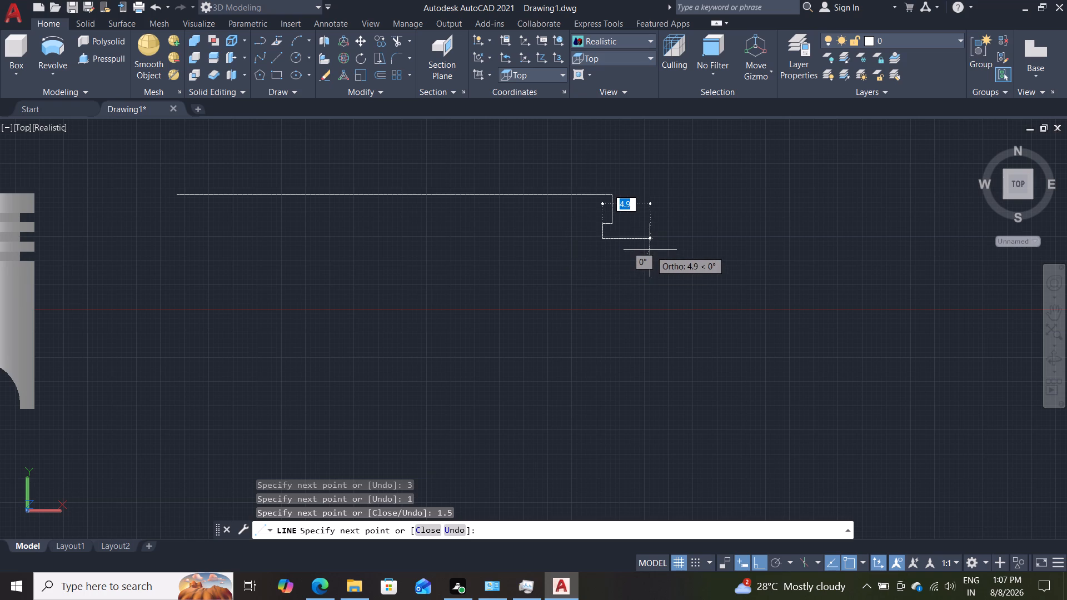
{"action": "key", "text": "1"}
{"action": "key", "text": "Return"}
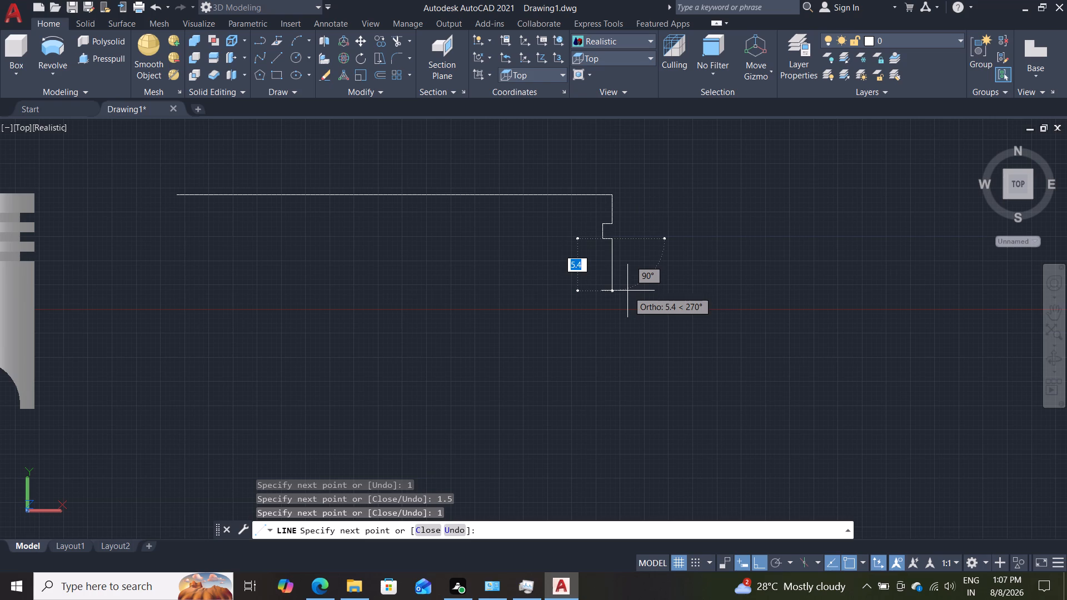
Continue the profile towards a second groove with segments 3 down, 1 inward and 1.5 down.
{"action": "key", "text": "3"}
{"action": "key", "text": "Return"}
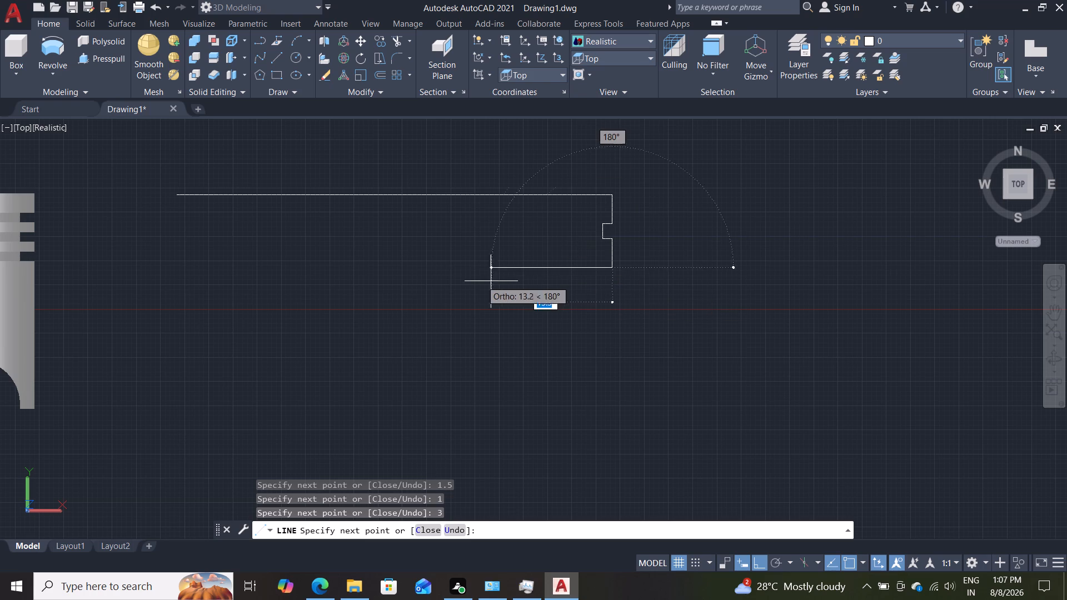
{"action": "key", "text": "1"}
{"action": "key", "text": "Return"}
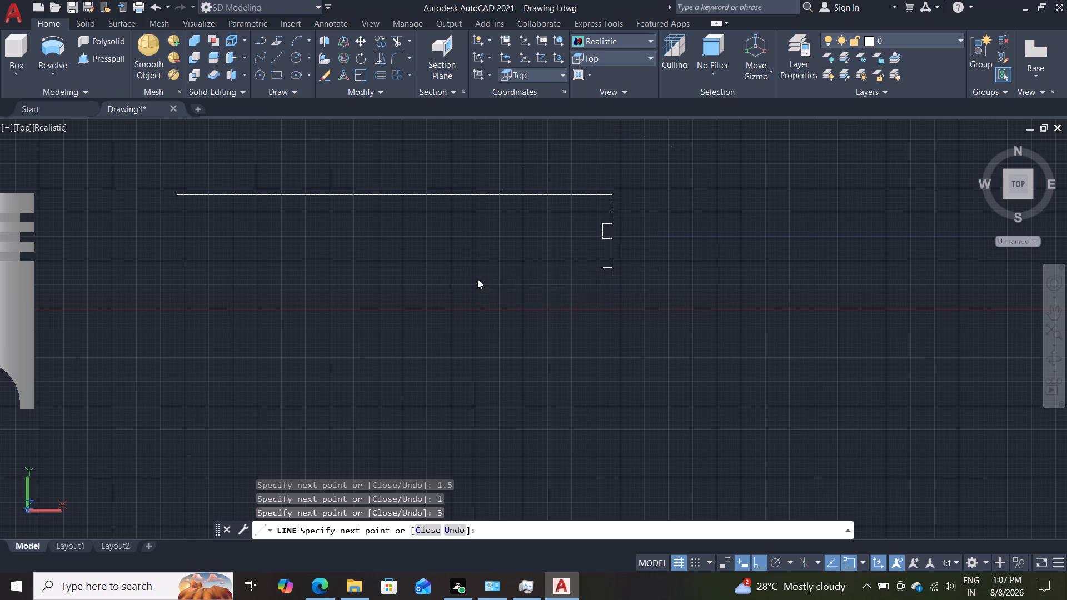
{"action": "type", "text": "1.5"}
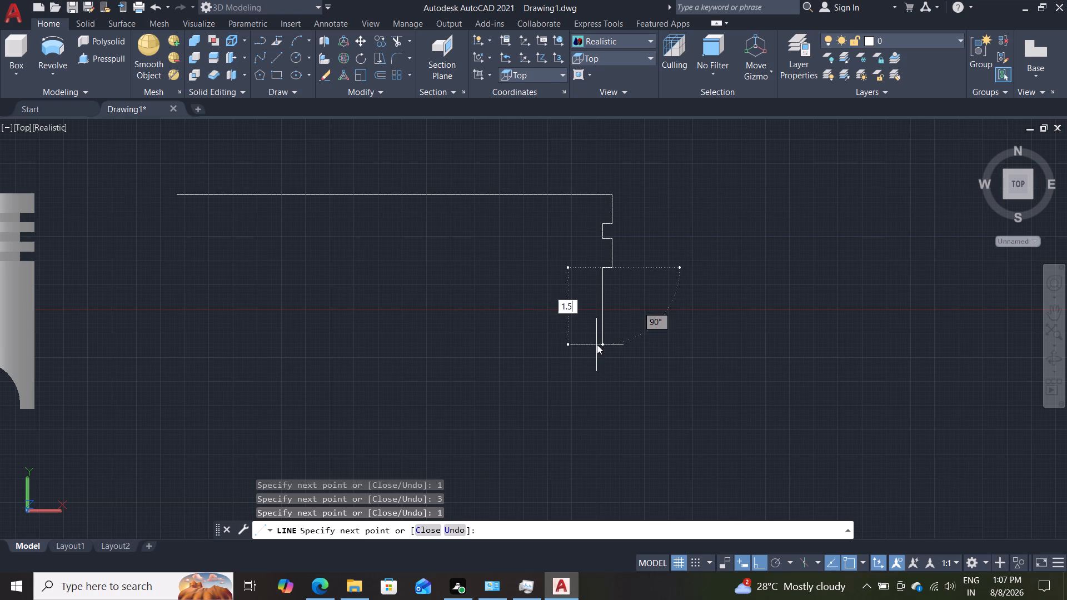
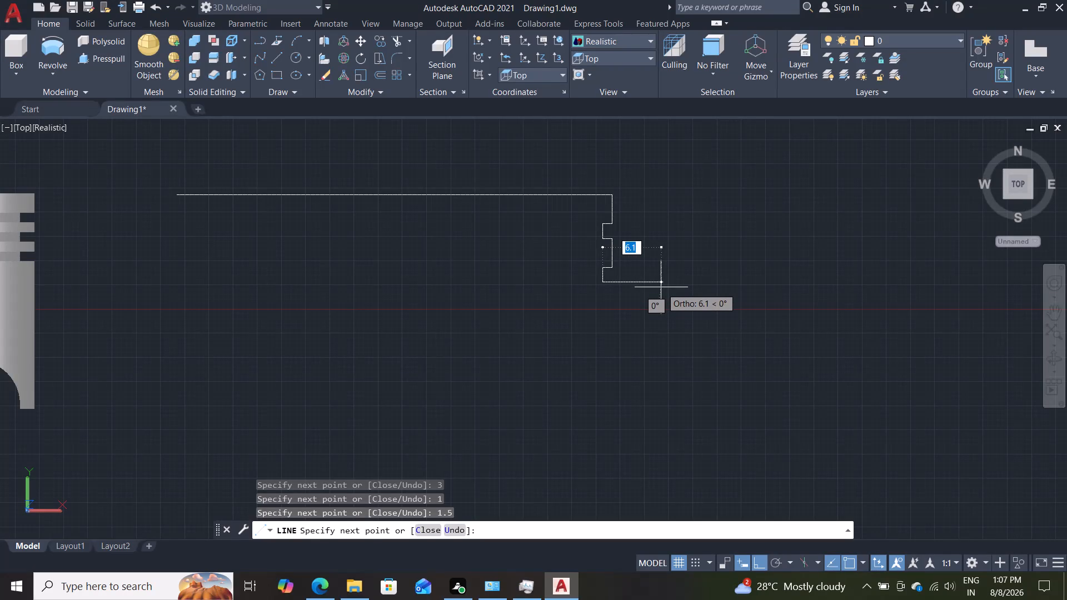
Add a 1-unit horizontal line segment along 0° from the inner corner, forming the lower edge of the second groove.
{"action": "key", "text": "1"}
{"action": "key", "text": "Return"}
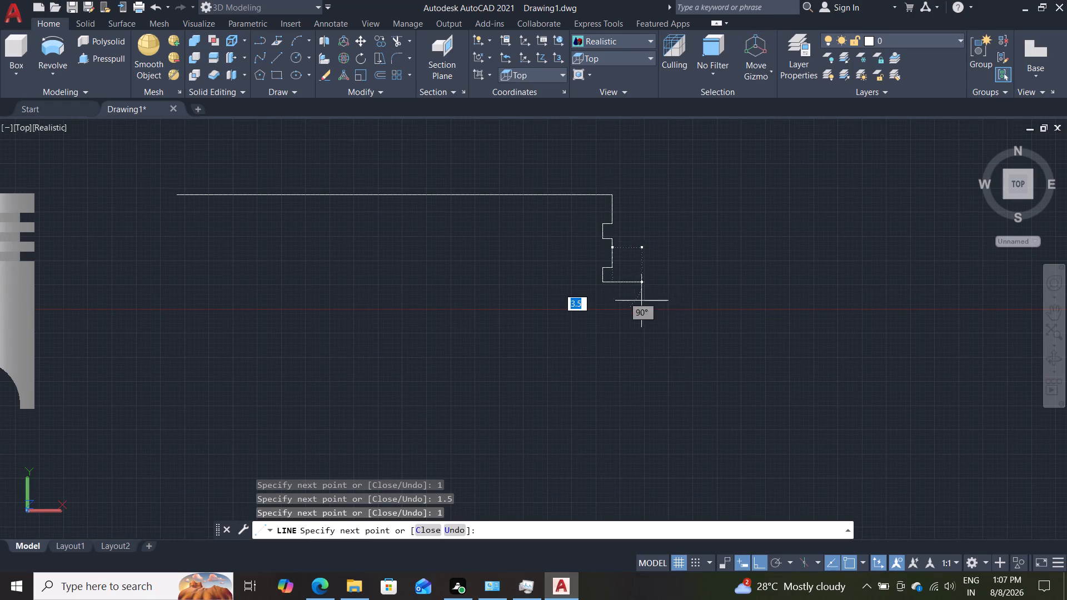
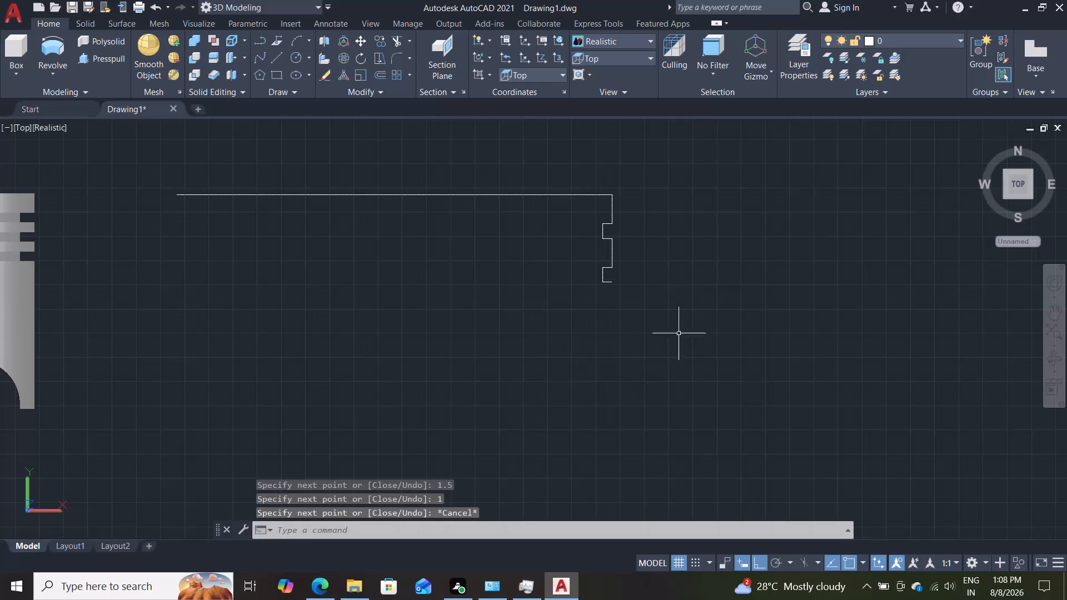
Draw a 48-unit vertical line straight down from the right end of the profile's top edge.
{"action": "key", "text": "l"}
{"action": "key", "text": "Return"}
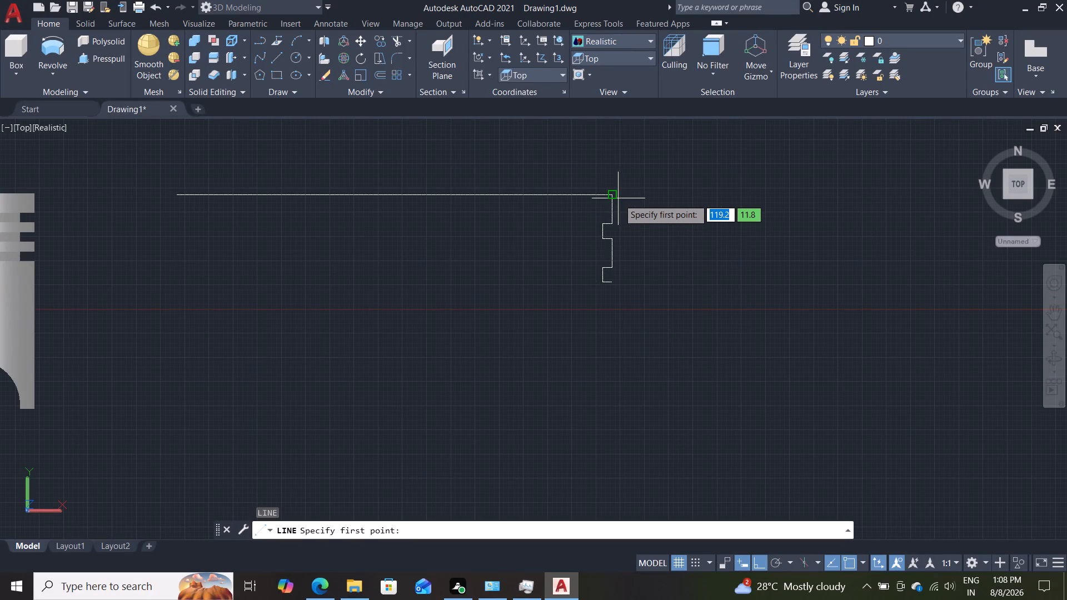
{"action": "left_click", "coordinate": [614, 196]}
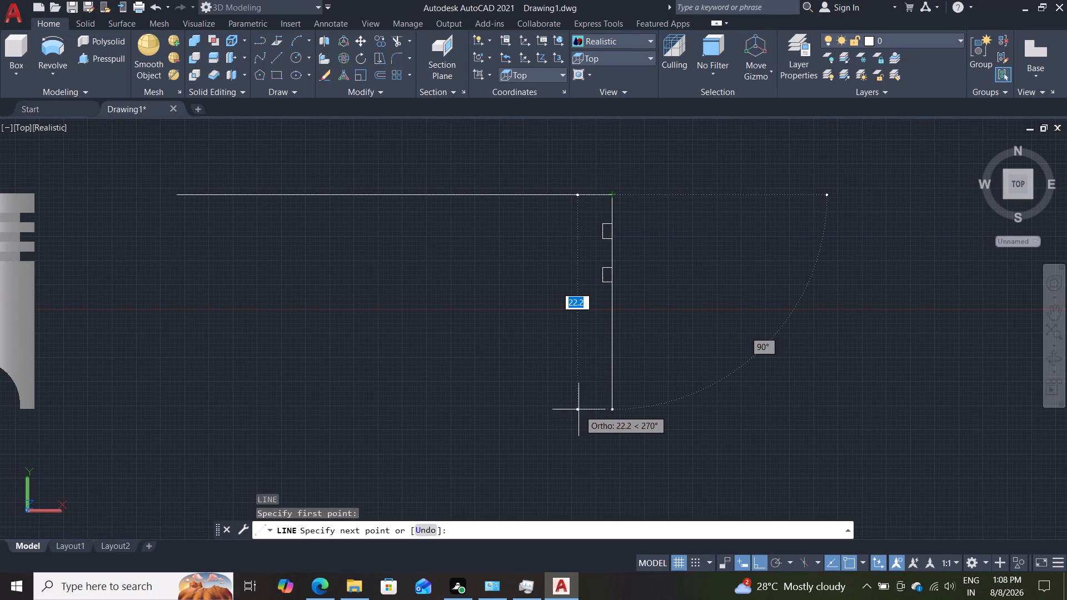
{"action": "type", "text": "48"}
{"action": "key", "text": "Return"}
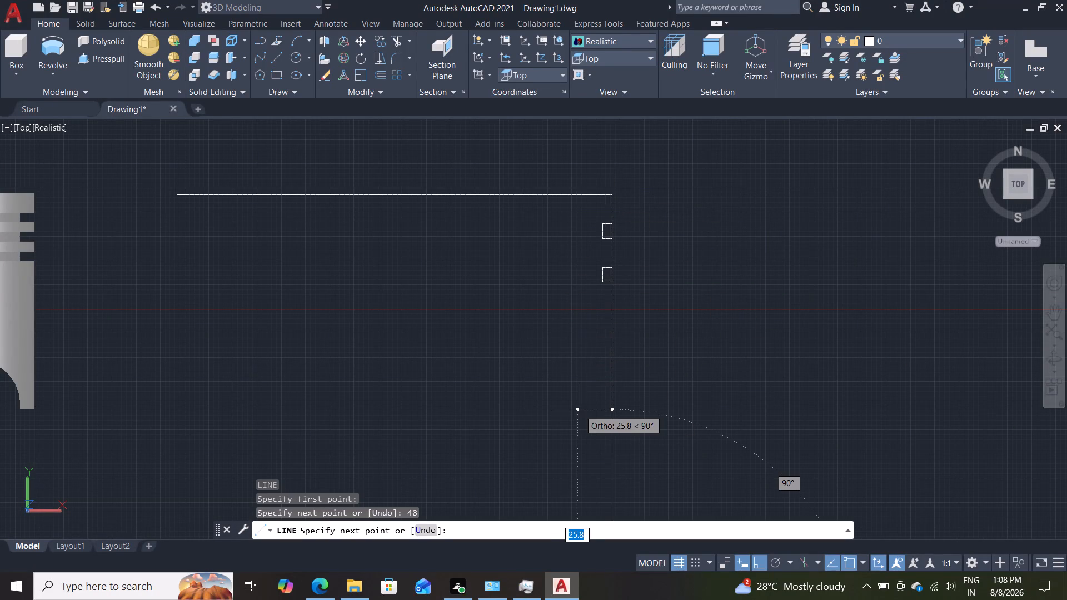
{"action": "key", "text": "Escape"}
Trim the vertical line's segments that cross the openings of the two side grooves.
{"action": "scroll", "coordinate": [709, 282], "scroll_direction": "down", "scroll_amount": 2}
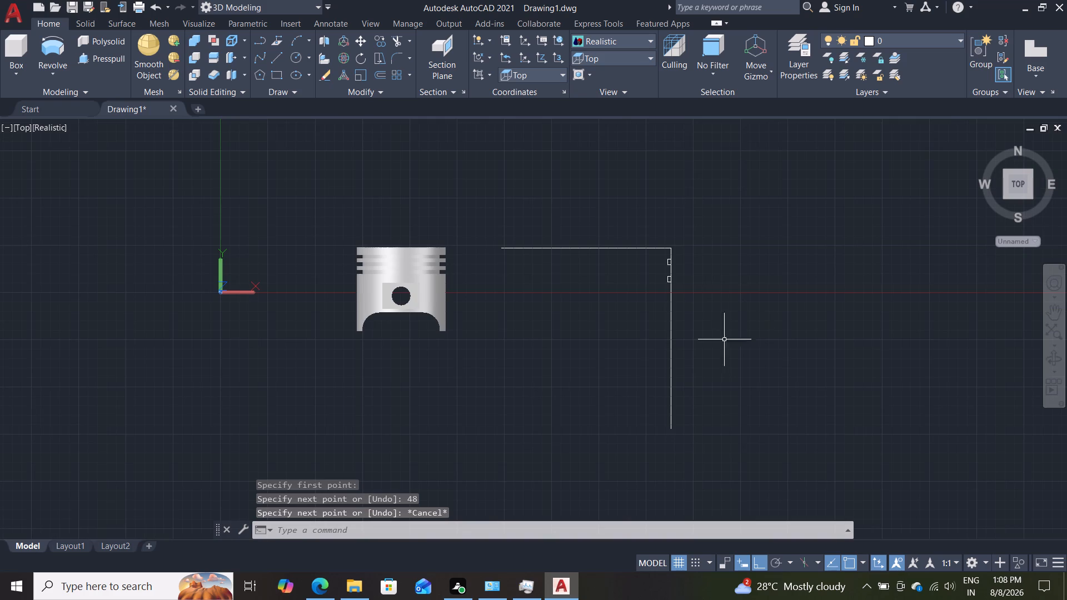
{"action": "scroll", "coordinate": [702, 339], "scroll_direction": "up", "scroll_amount": 1}
{"action": "scroll", "coordinate": [416, 368], "scroll_direction": "up", "scroll_amount": 1}
{"action": "middle_click_drag", "start_coordinate": [502, 300], "coordinate": [482, 308]}
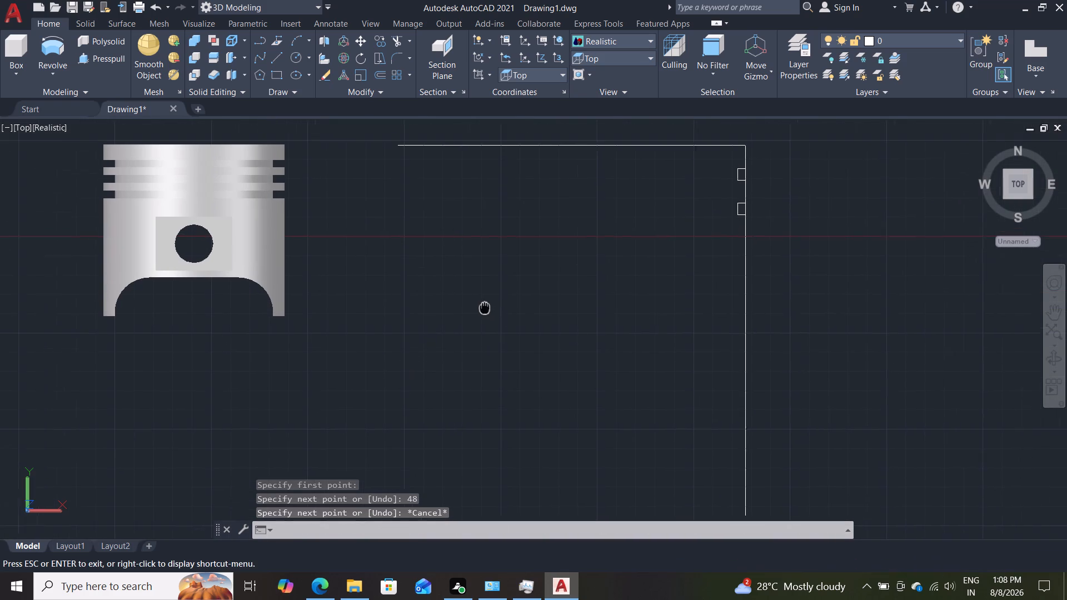
{"action": "middle_click_drag", "start_coordinate": [482, 308], "coordinate": [385, 352]}
{"action": "scroll", "coordinate": [398, 353], "scroll_direction": "up", "scroll_amount": 1}
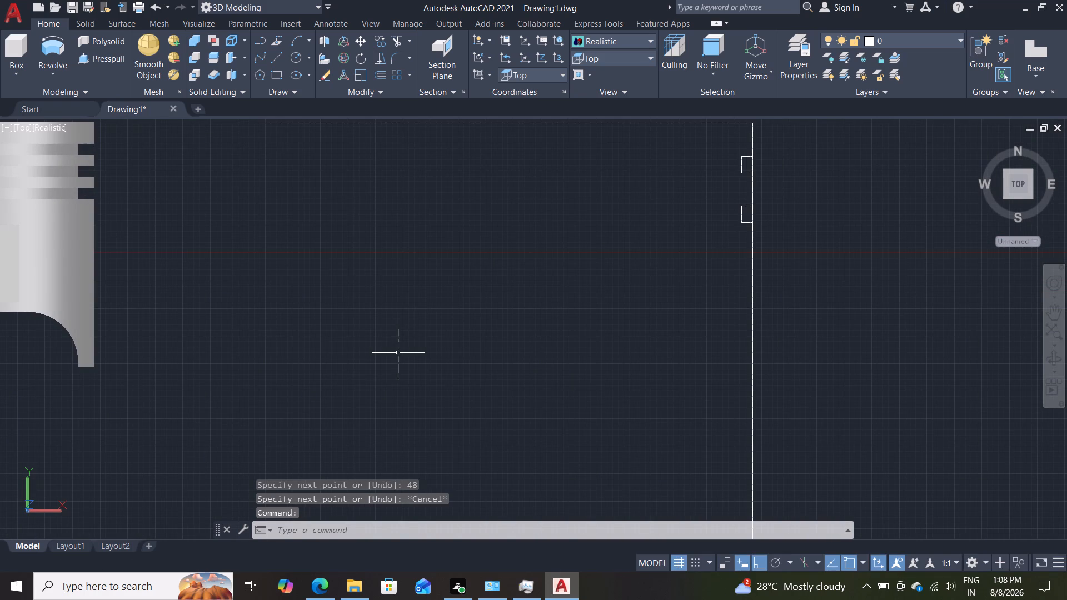
{"action": "type", "text": "tr"}
{"action": "key", "text": "Return"}
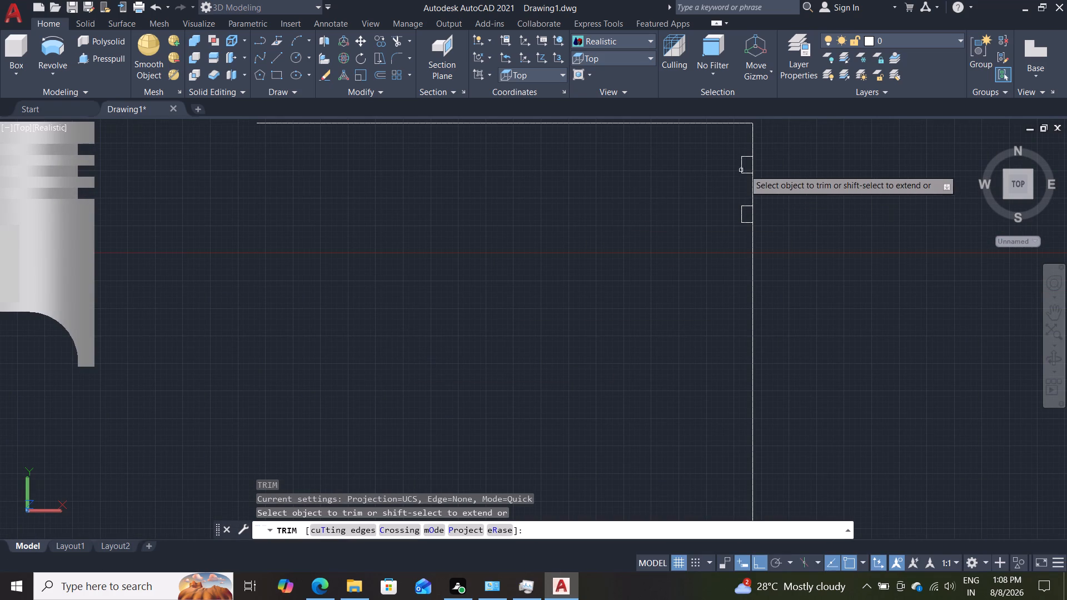
{"action": "left_click", "coordinate": [779, 161]}
{"action": "left_click", "coordinate": [774, 158]}
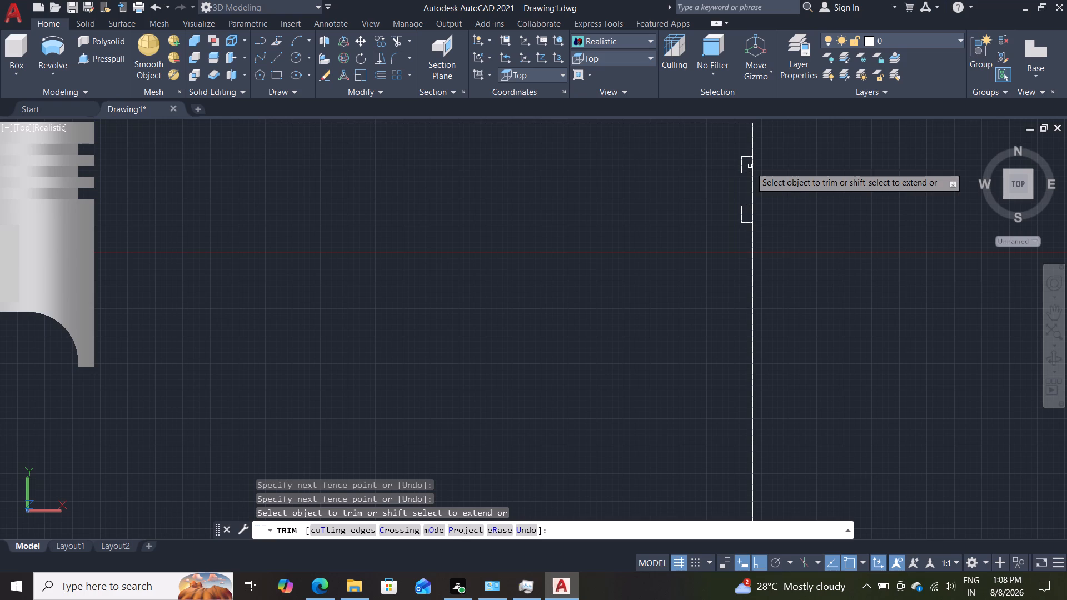
{"action": "left_click", "coordinate": [754, 167]}
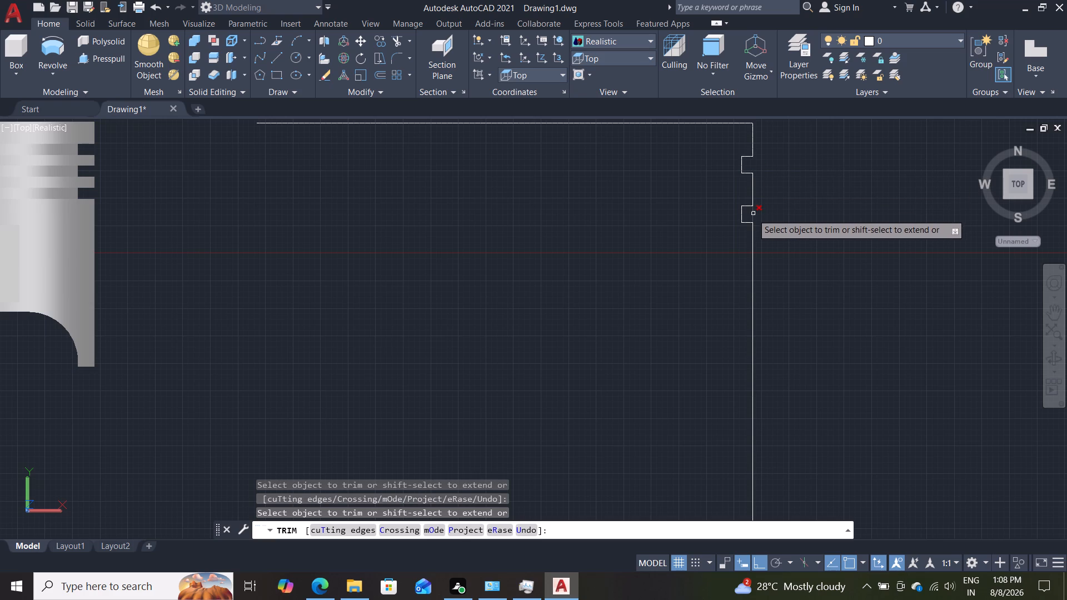
{"action": "left_click", "coordinate": [752, 214]}
{"action": "key", "text": "Escape"}
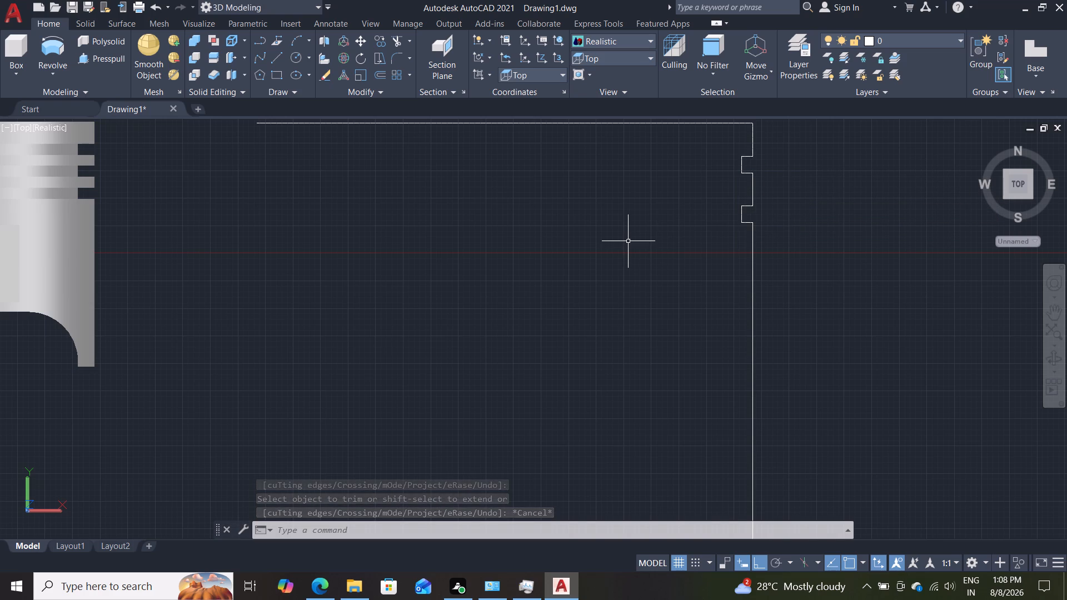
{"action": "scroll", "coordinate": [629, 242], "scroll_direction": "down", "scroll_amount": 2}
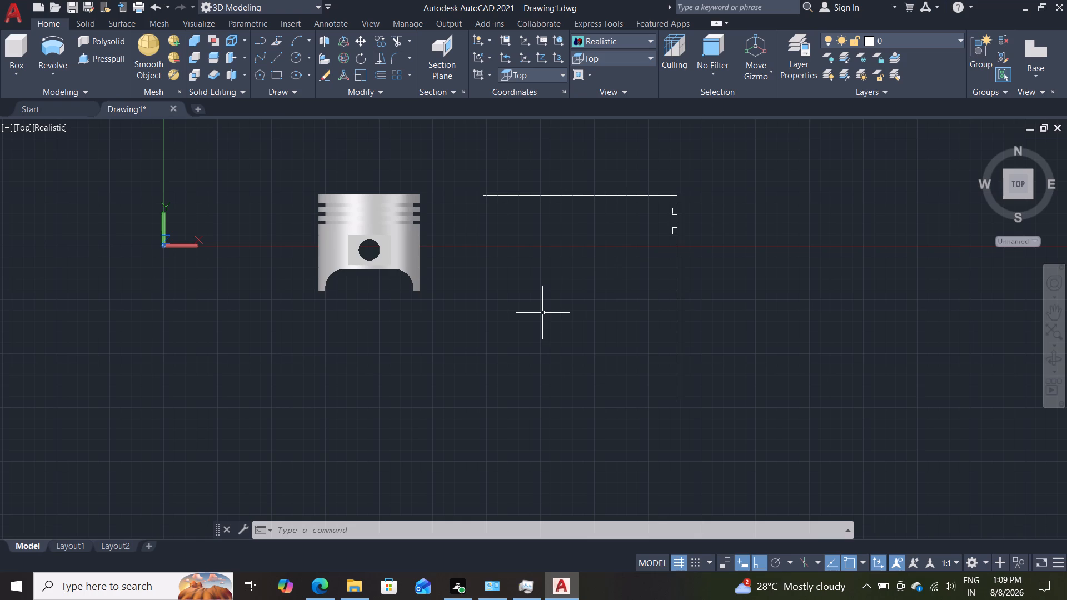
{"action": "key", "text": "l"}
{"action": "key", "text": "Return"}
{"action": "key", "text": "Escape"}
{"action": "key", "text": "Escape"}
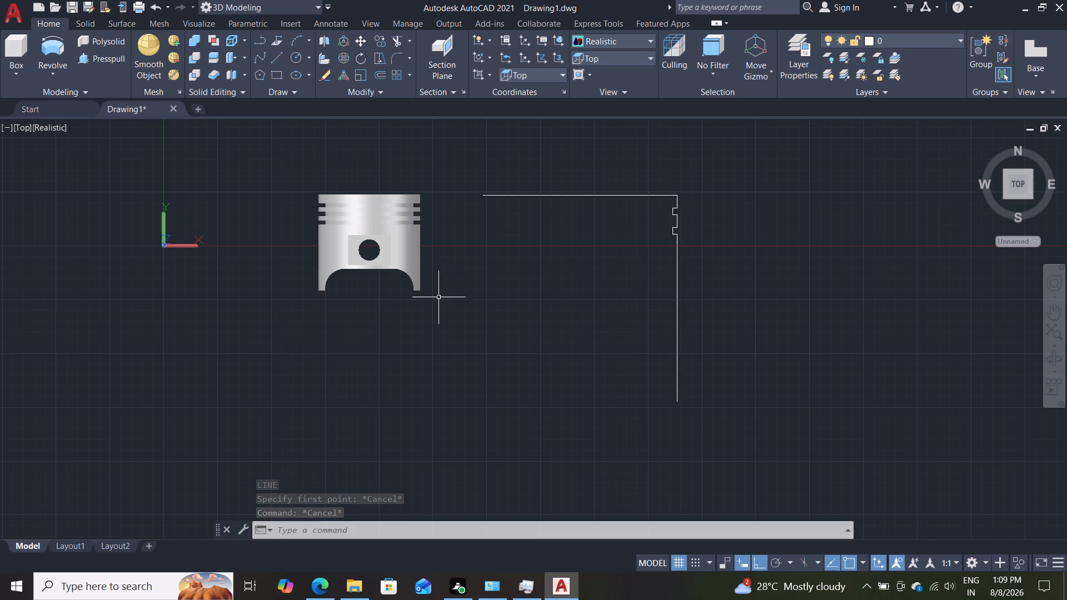
Draw a 45-unit horizontal line along 180° from the lower end of the long vertical line.
{"action": "key", "text": "l"}
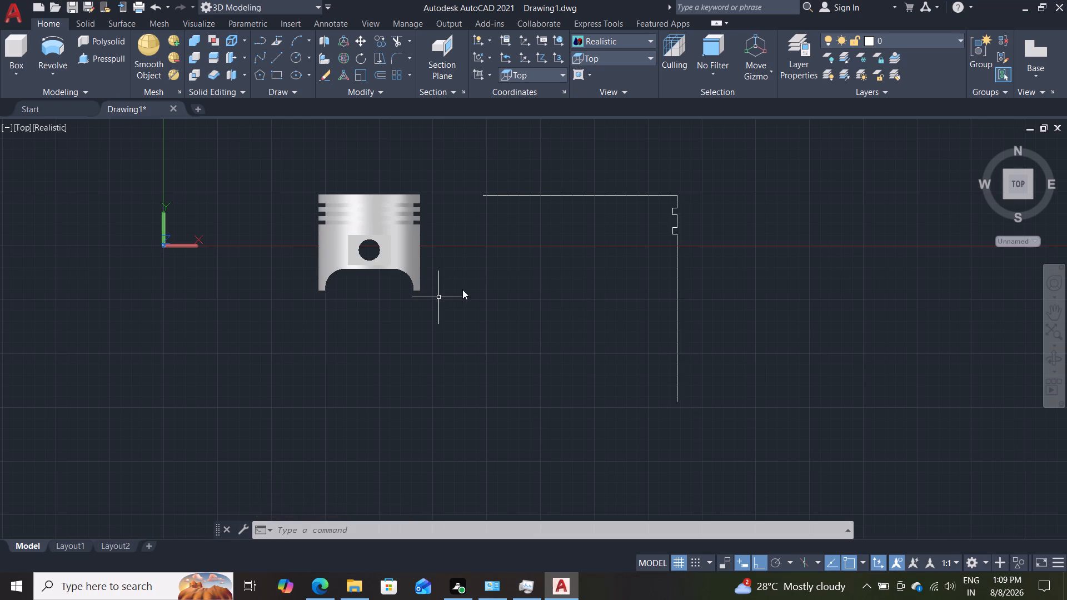
{"action": "key", "text": "Return"}
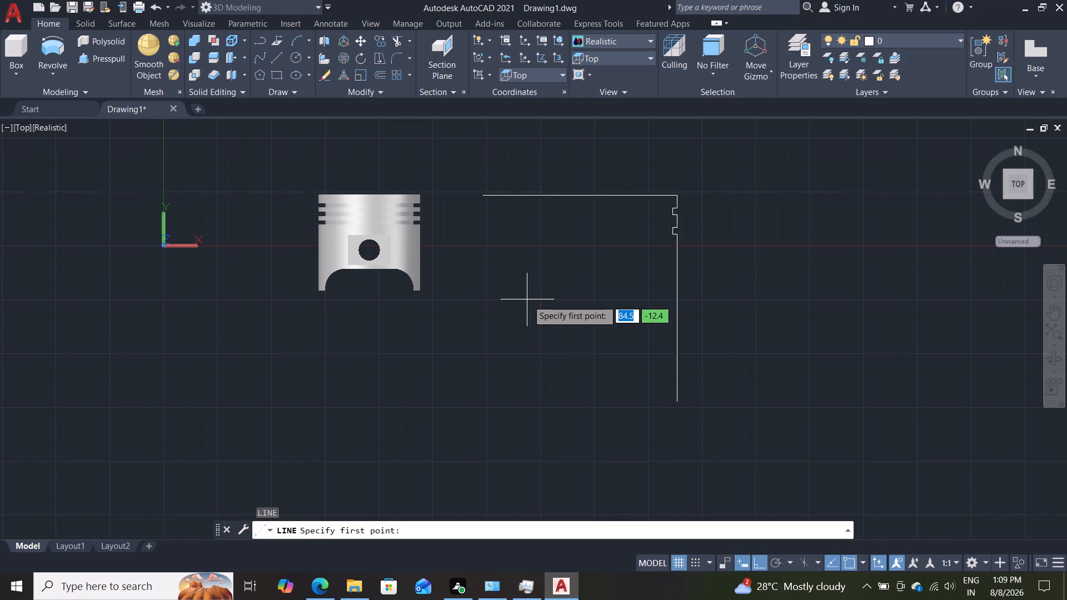
{"action": "left_click", "coordinate": [677, 404]}
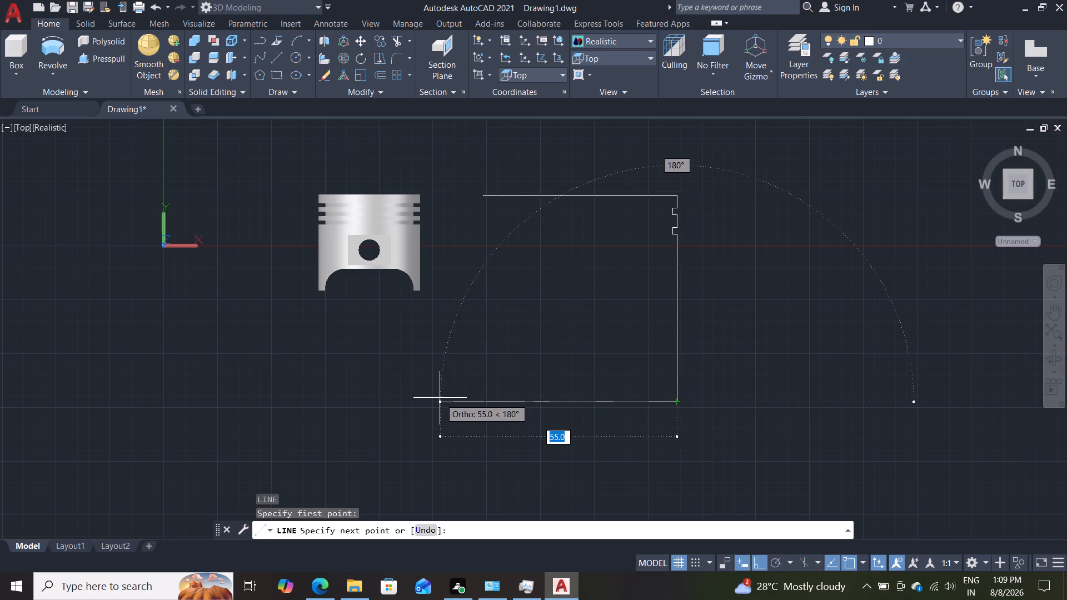
{"action": "type", "text": "45"}
{"action": "key", "text": "Return"}
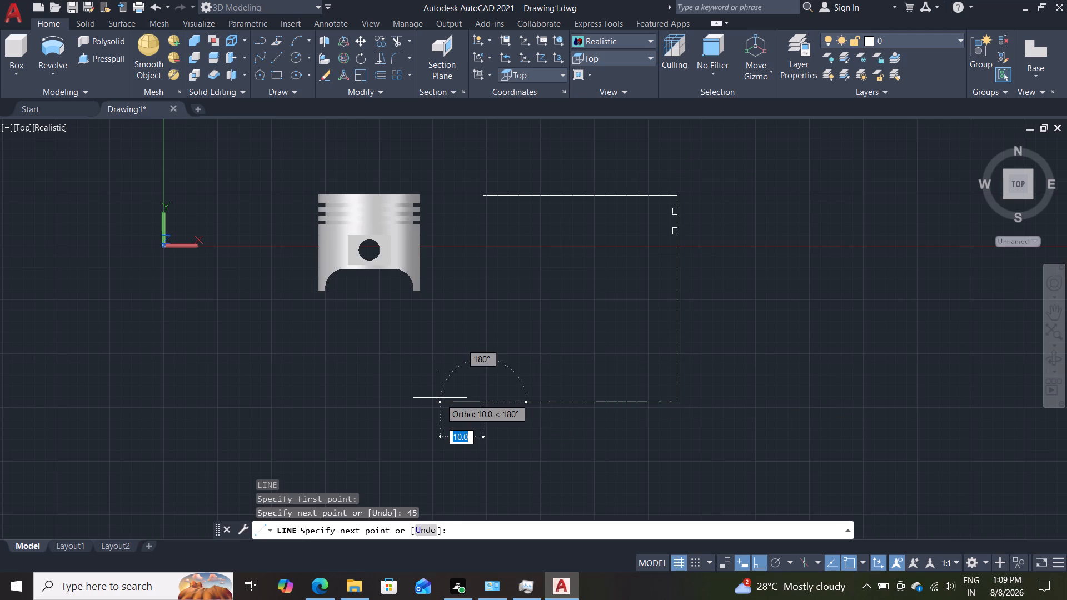
{"action": "key", "text": "Escape"}
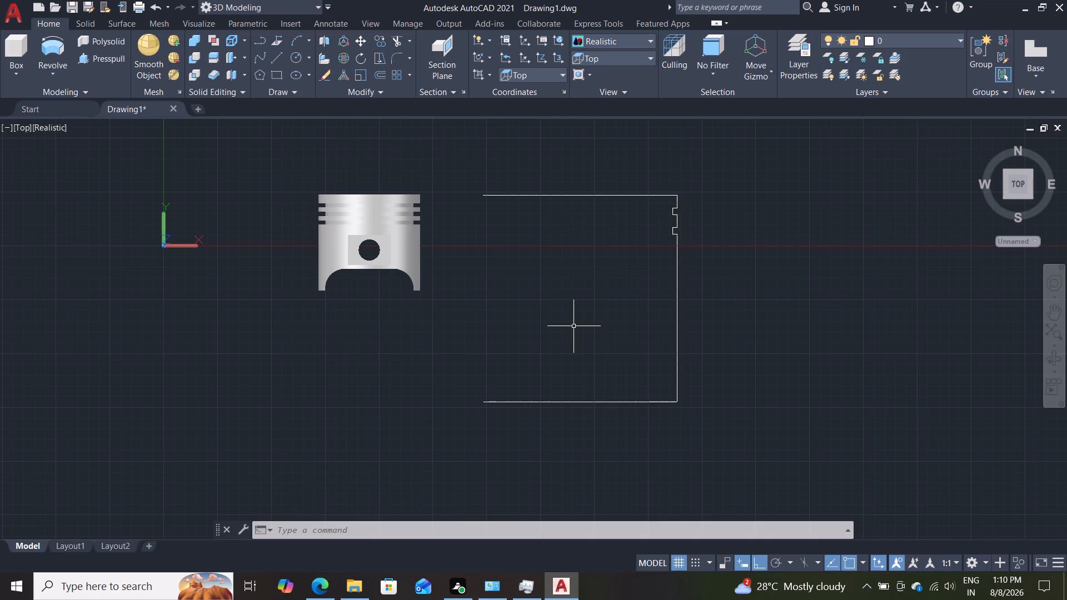
From the bottom line's midpoint, draw an 11.5-unit segment along 180°, followed by a 23-unit segment back along 0°.
{"action": "key", "text": "l"}
{"action": "key", "text": "Return"}
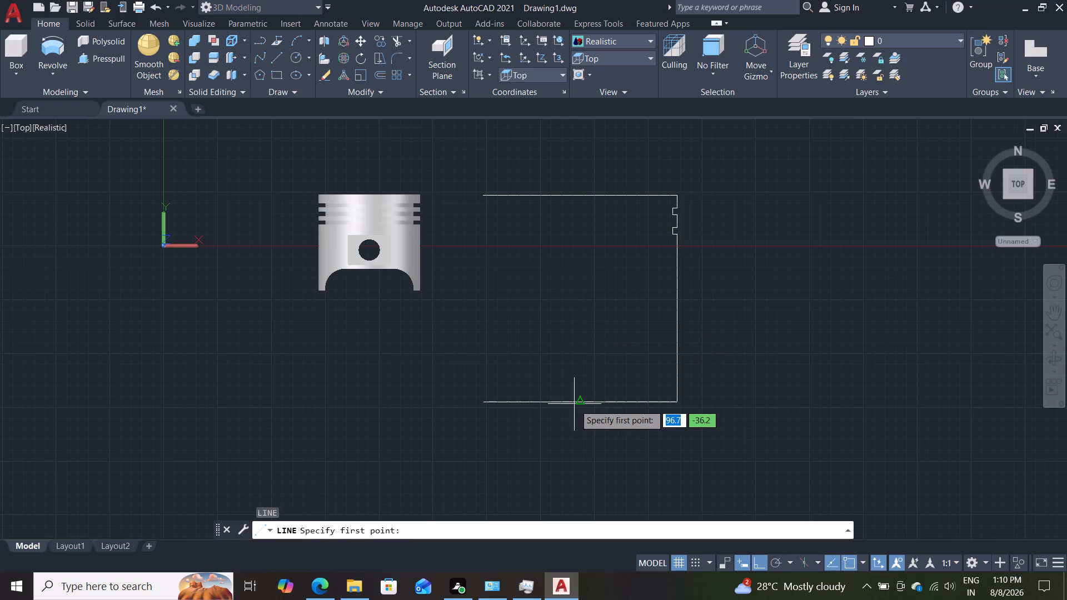
{"action": "left_click", "coordinate": [580, 402]}
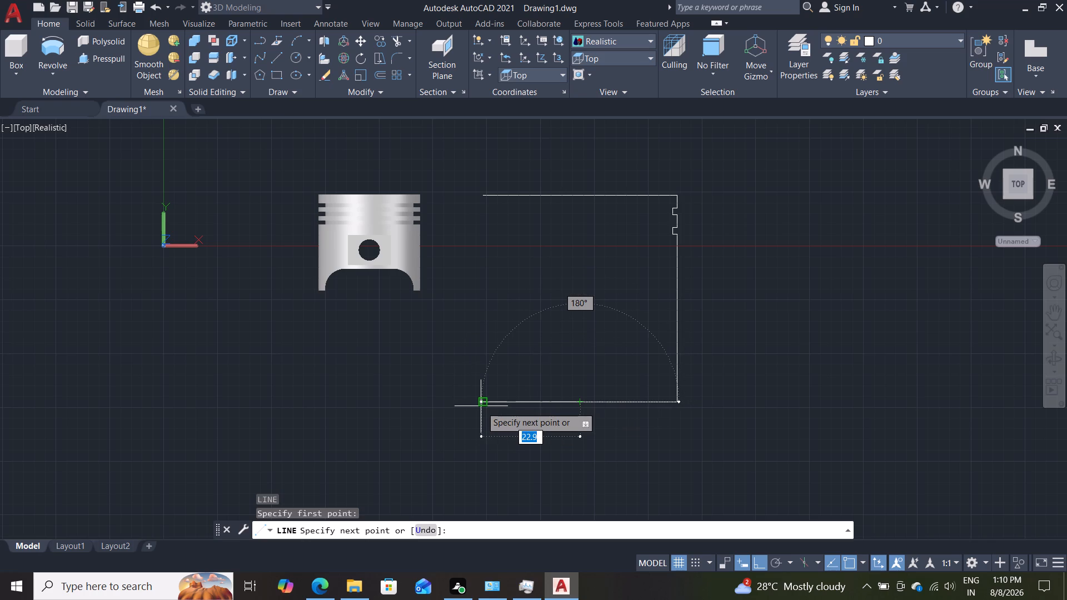
{"action": "type", "text": "11.5"}
{"action": "key", "text": "Return"}
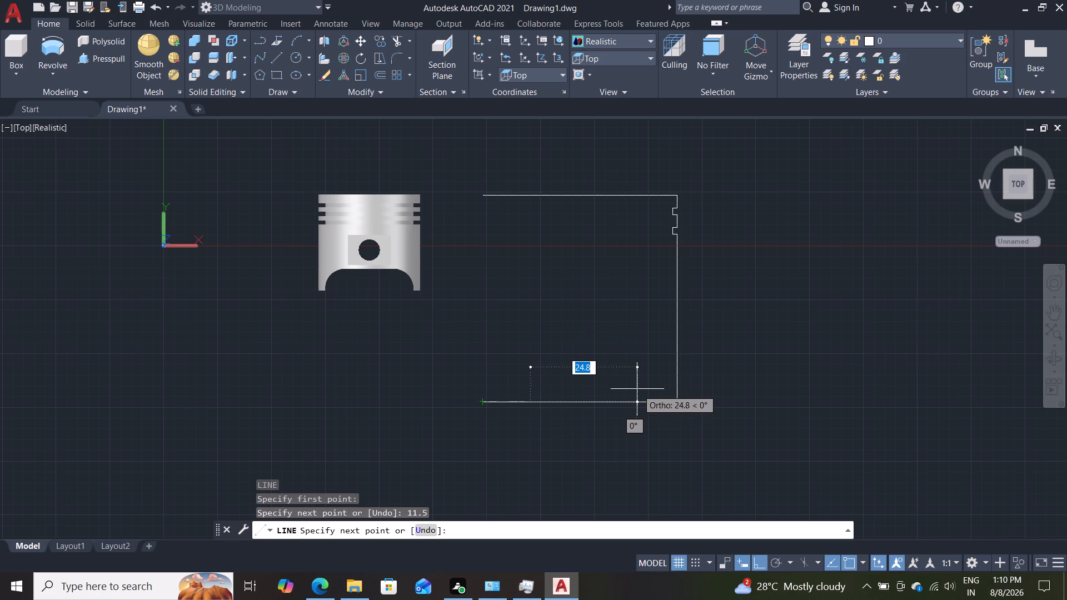
{"action": "type", "text": "23"}
{"action": "key", "text": "Return"}
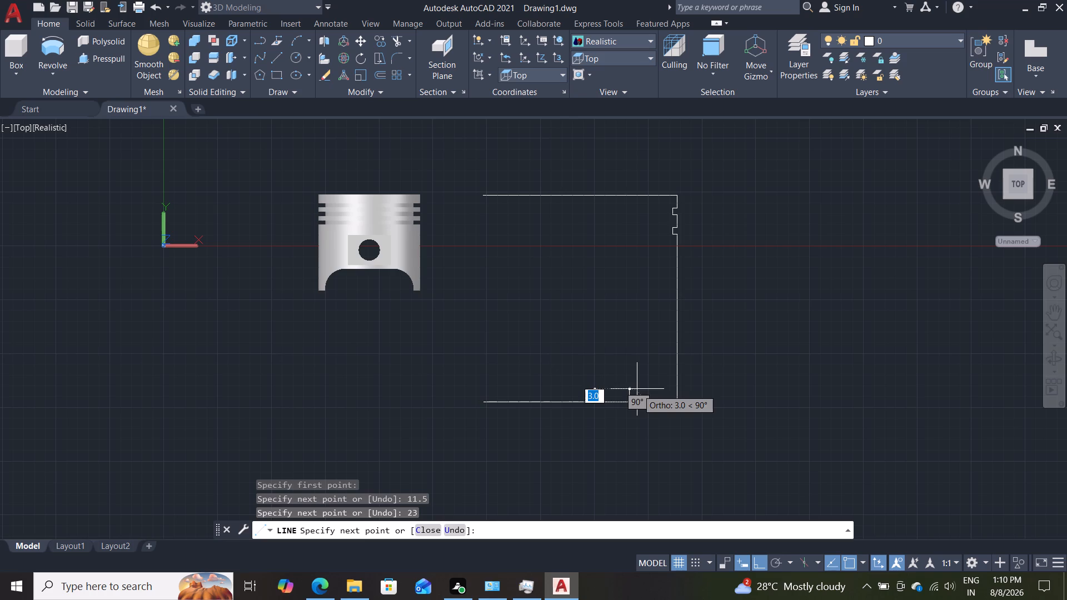
{"action": "key", "text": "Escape"}
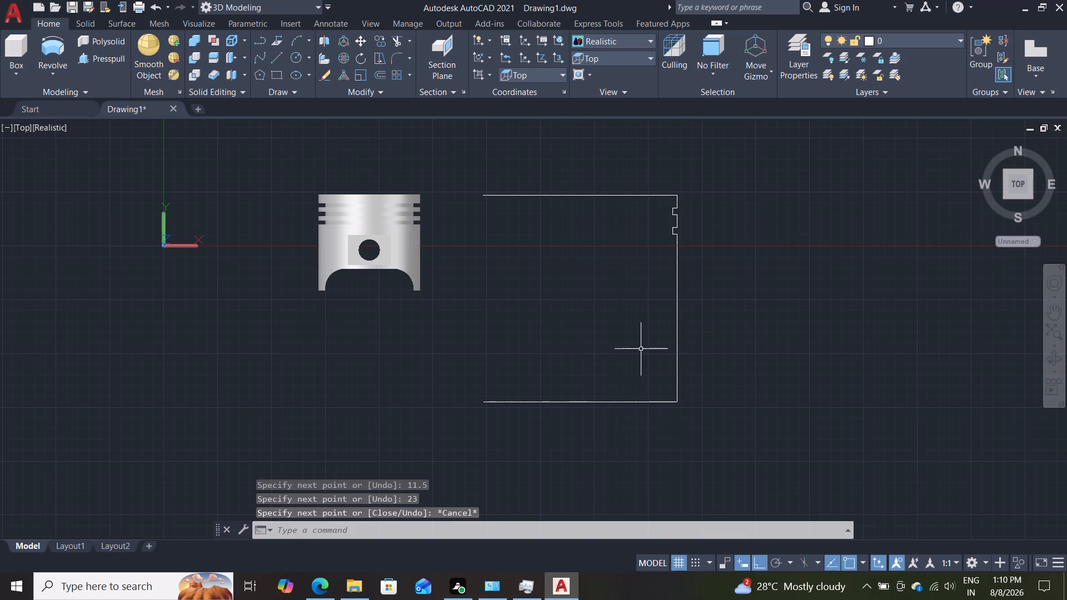
Delete the 45-unit bottom line, keeping the centred shorter segments.
{"action": "left_click", "coordinate": [662, 403]}
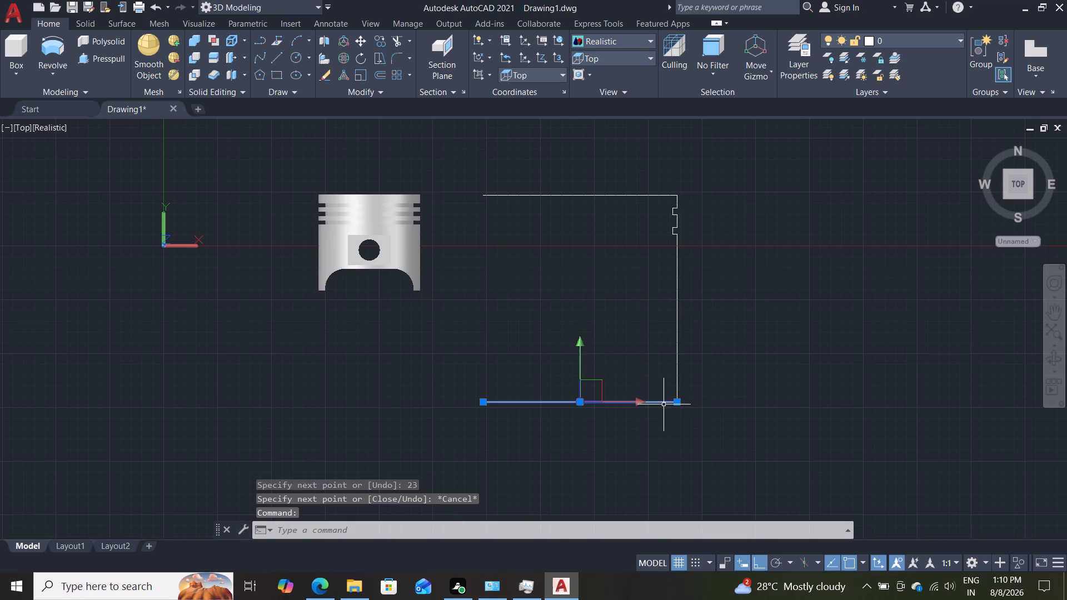
{"action": "key", "text": "Delete"}
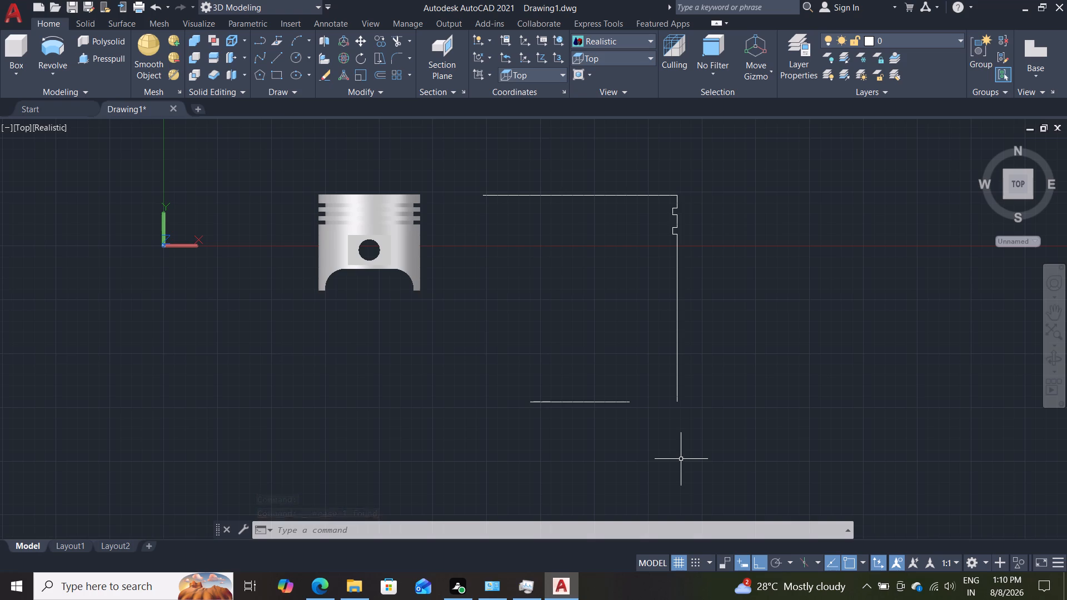
Draw lines from the 23-unit base's right end 14 units up, 23 units left and back down to its left end.
{"action": "key", "text": "l"}
{"action": "key", "text": "Return"}
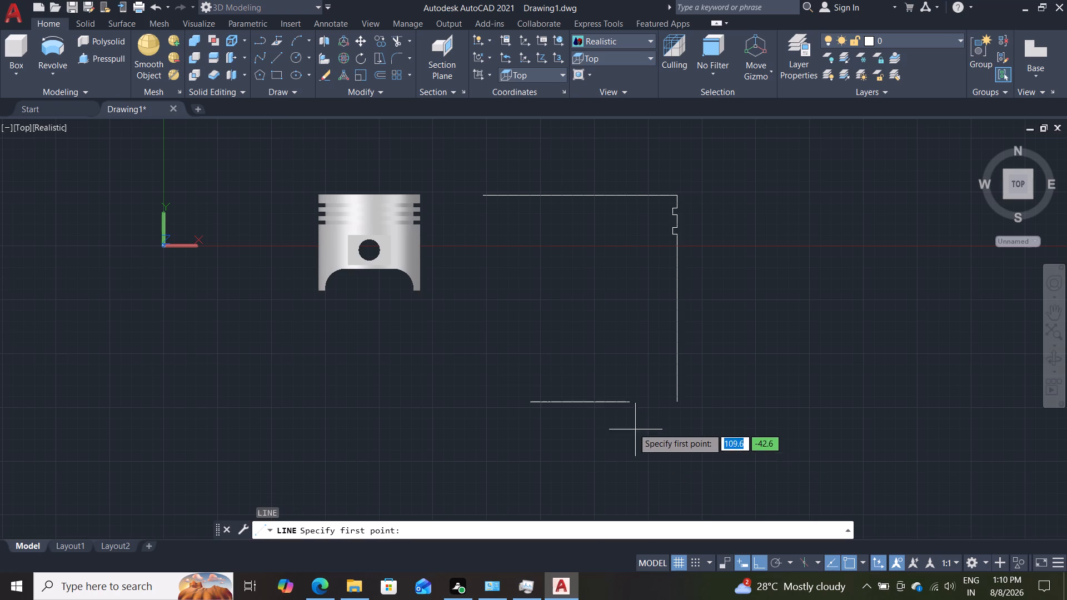
{"action": "left_click", "coordinate": [632, 404]}
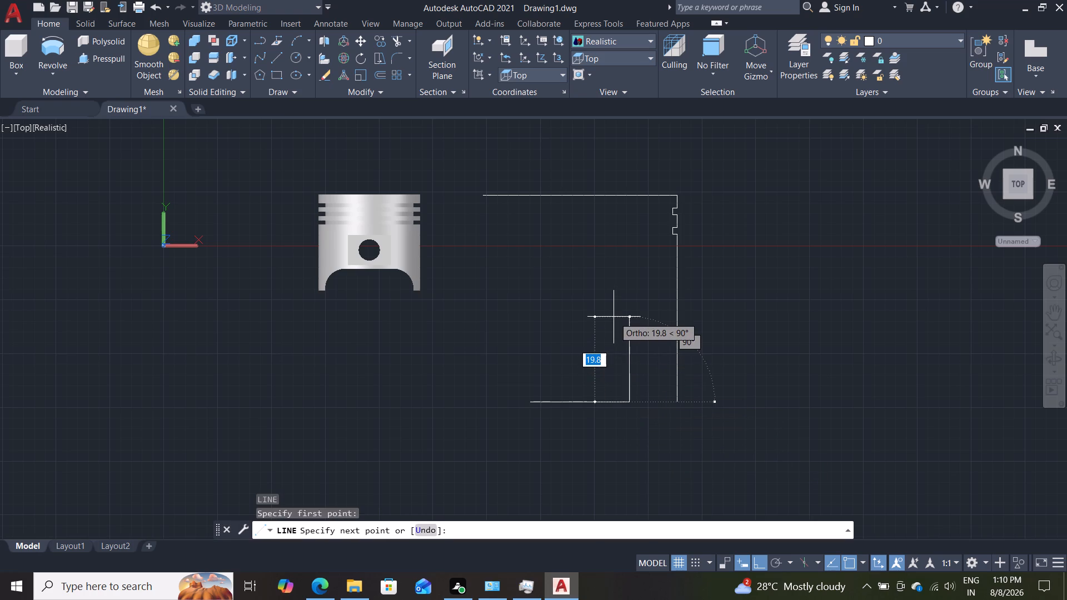
{"action": "type", "text": "14"}
{"action": "key", "text": "Return"}
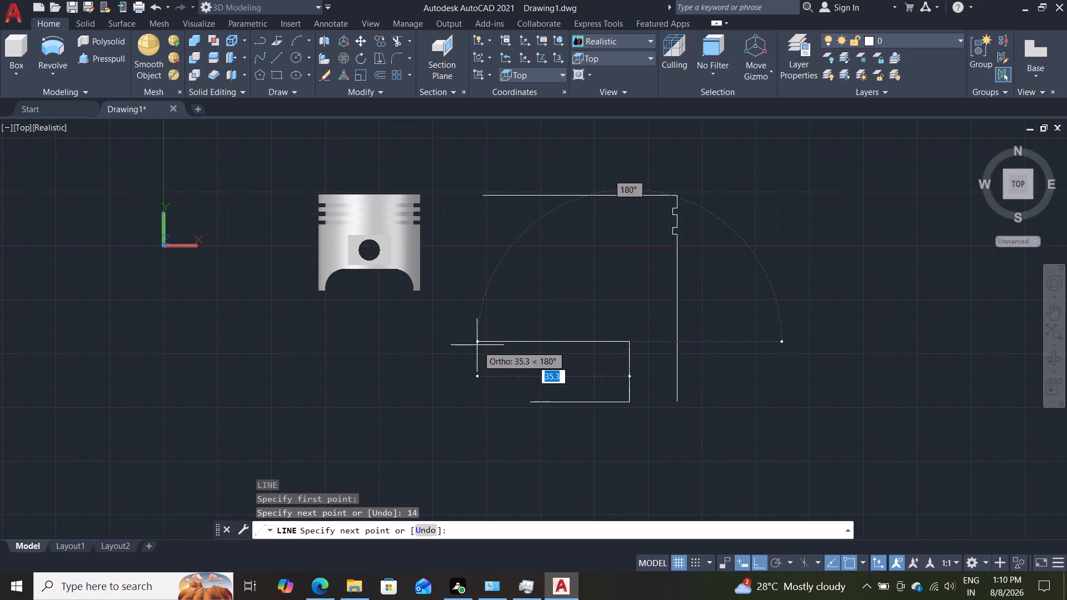
{"action": "type", "text": "23"}
{"action": "key", "text": "Return"}
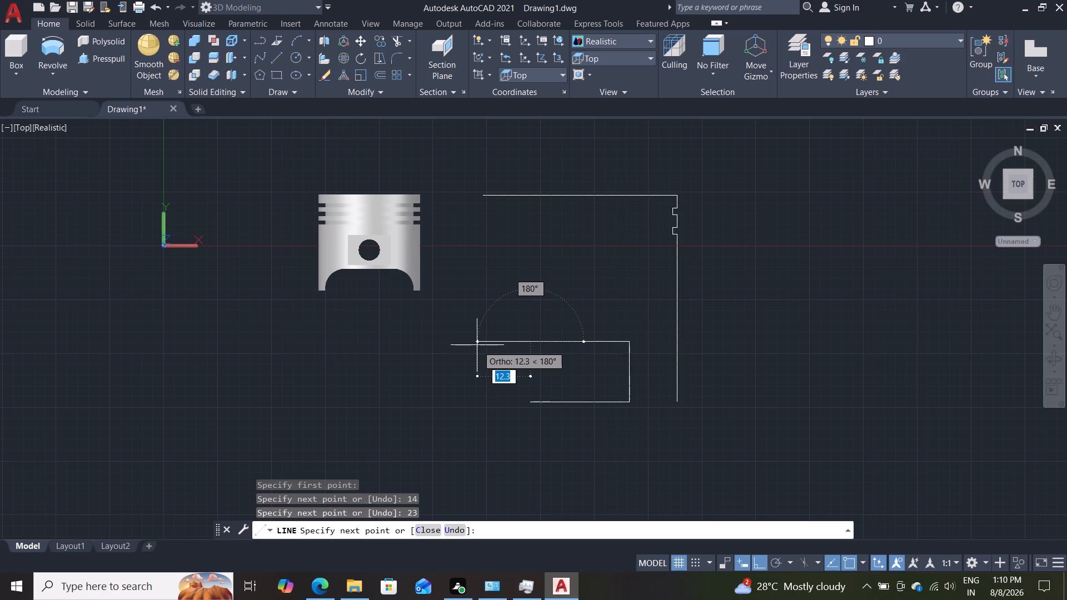
{"action": "left_click", "coordinate": [528, 403]}
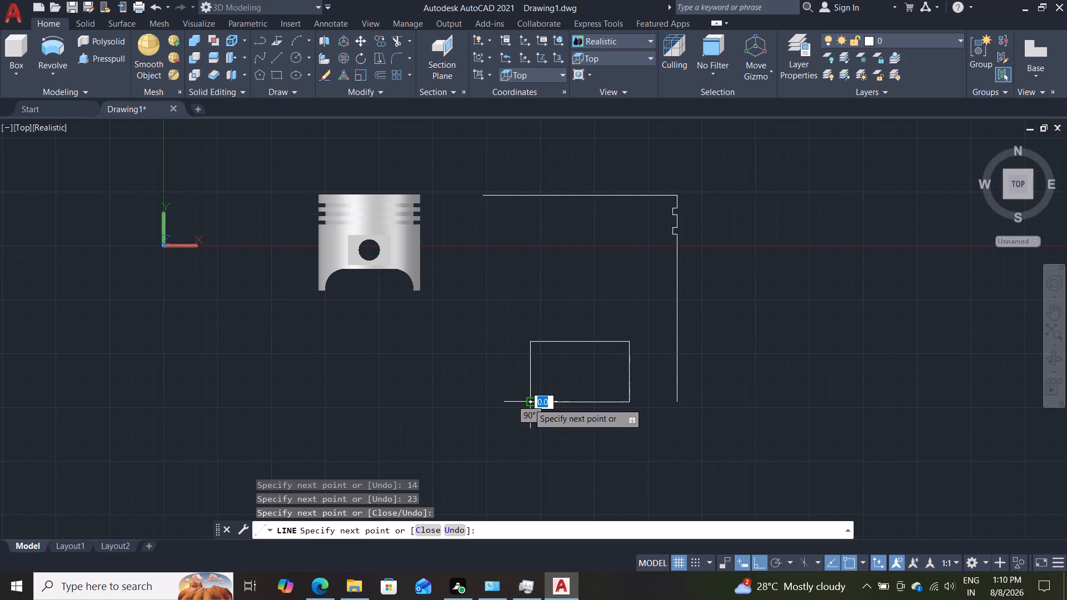
{"action": "key", "text": "Escape"}
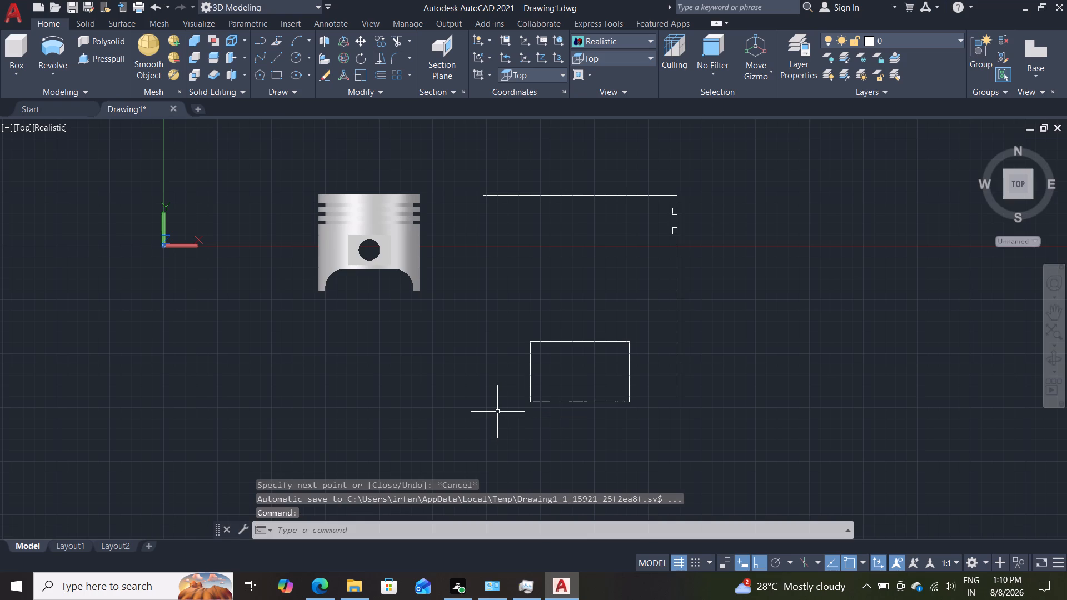
Fillet both upper corners of the 23 by 14 rectangle with a radius of 3.
{"action": "key", "text": "f"}
{"action": "key", "text": "Return"}
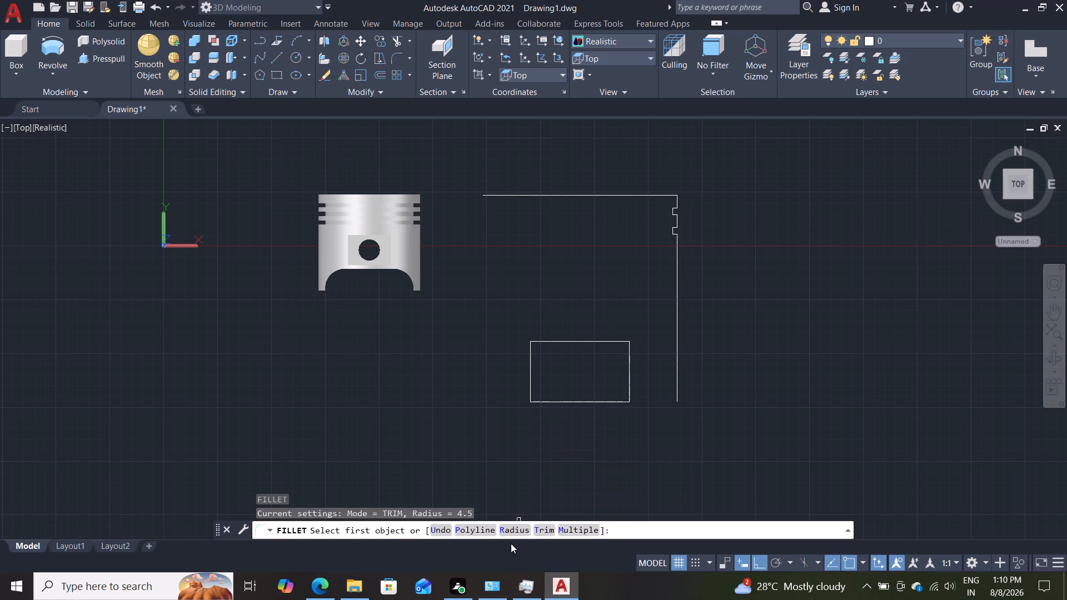
{"action": "left_click", "coordinate": [511, 524]}
{"action": "key", "text": "3"}
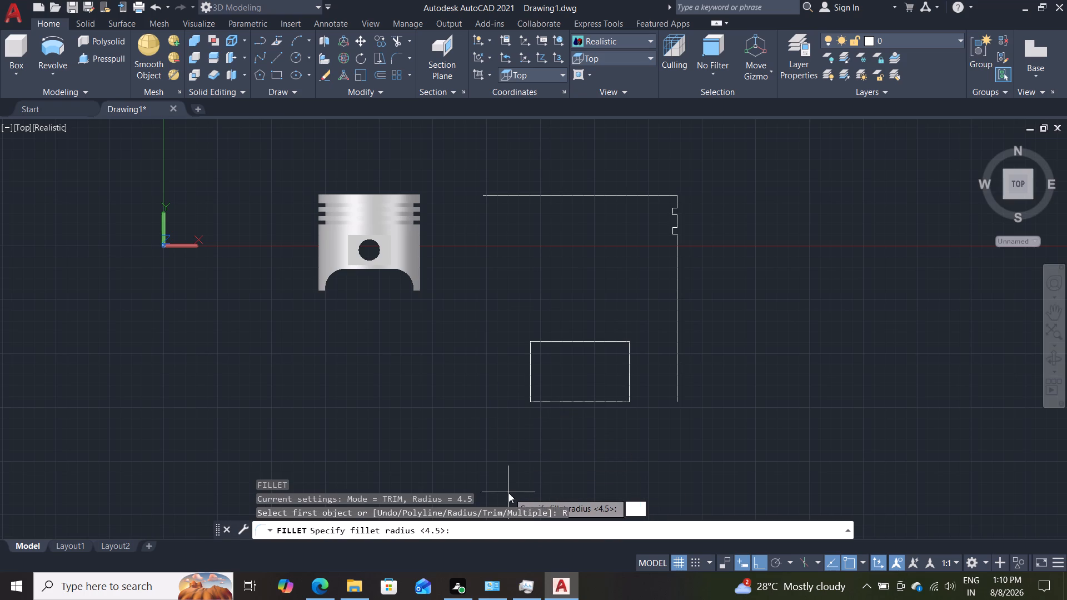
{"action": "key", "text": "Return"}
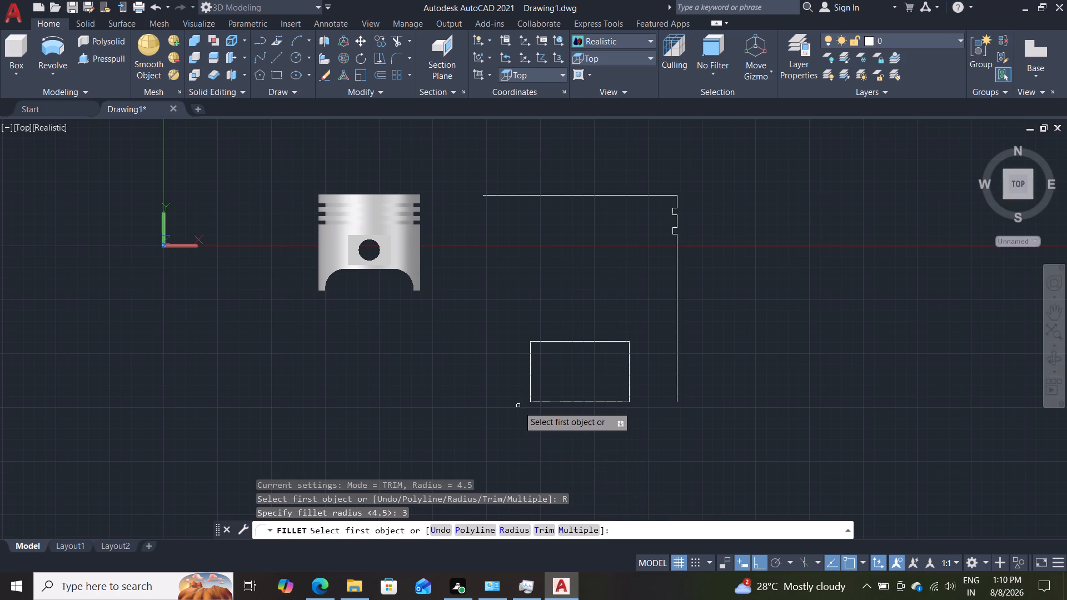
{"action": "left_click", "coordinate": [531, 363]}
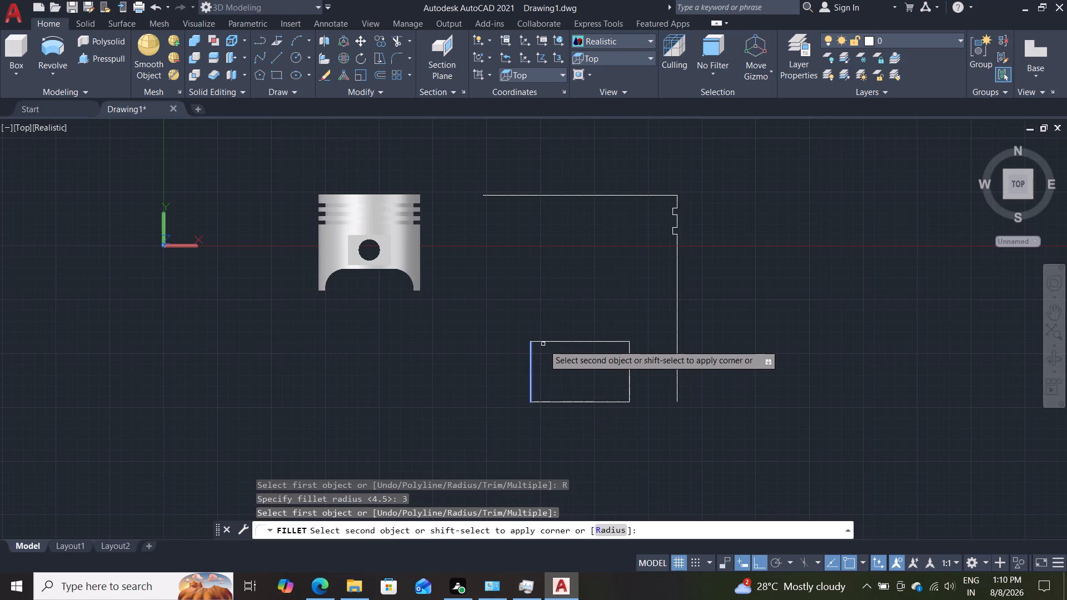
{"action": "left_click", "coordinate": [546, 340]}
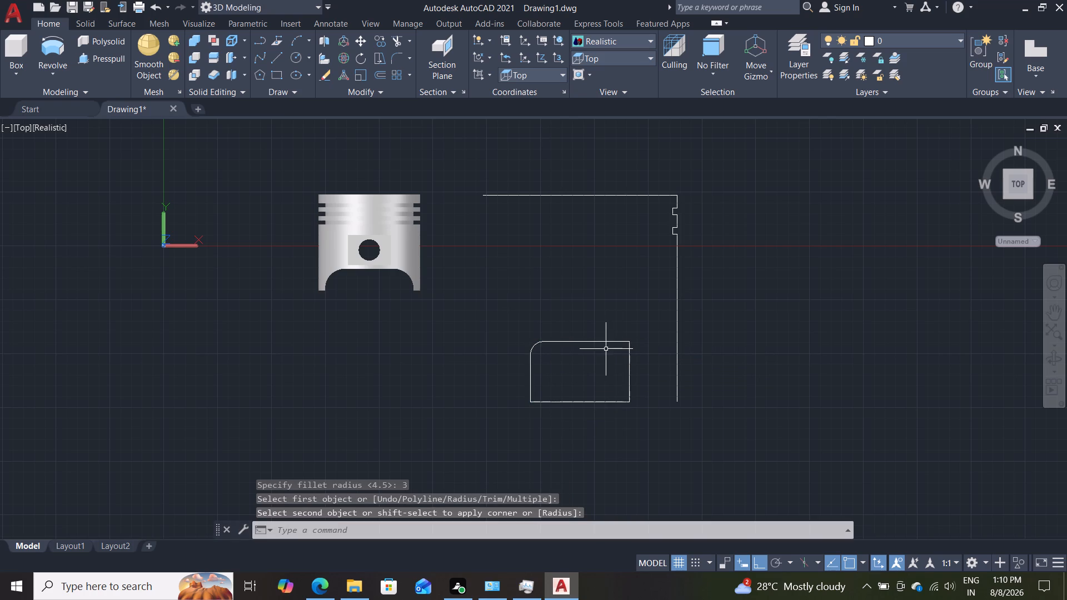
{"action": "key", "text": "space"}
{"action": "left_click", "coordinate": [630, 351]}
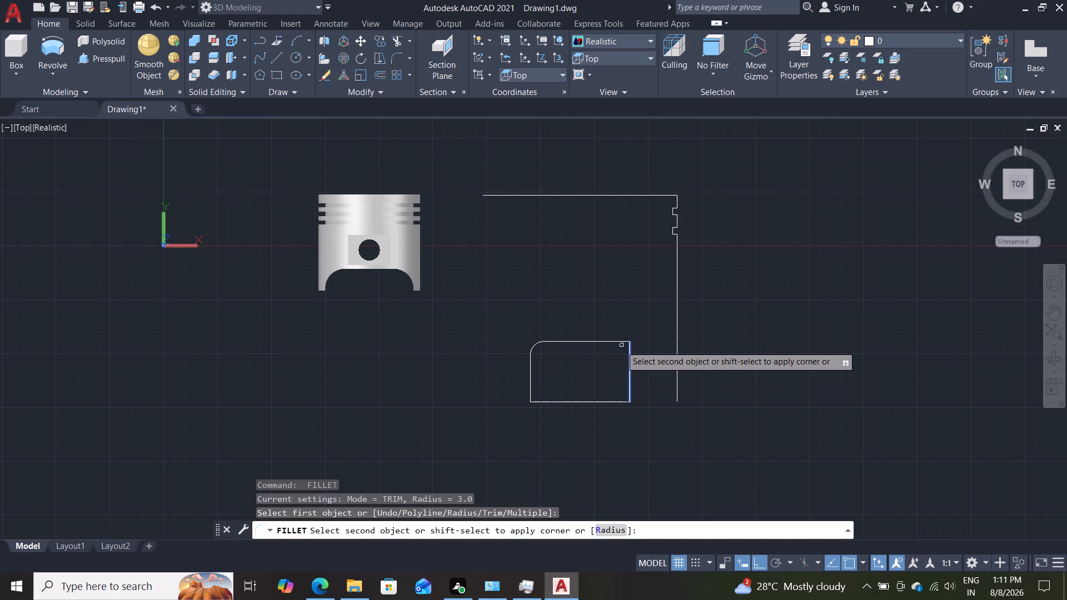
{"action": "left_click", "coordinate": [618, 343]}
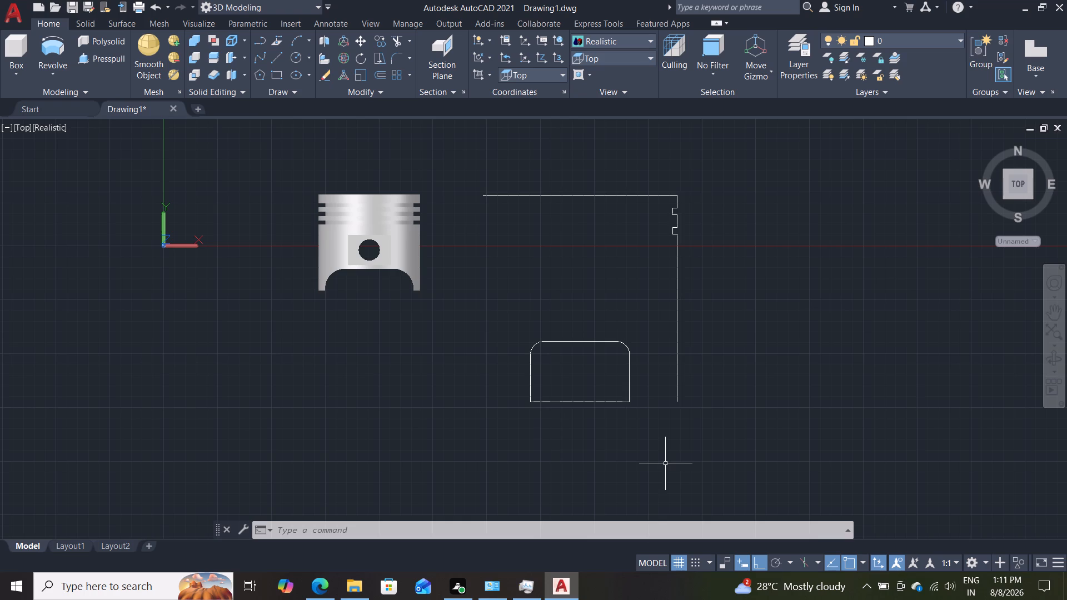
Trim away the overlapping base lines of the filleted rectangle so the cutout is open at the bottom.
{"action": "type", "text": "tr"}
{"action": "key", "text": "Return"}
{"action": "left_click", "coordinate": [591, 379]}
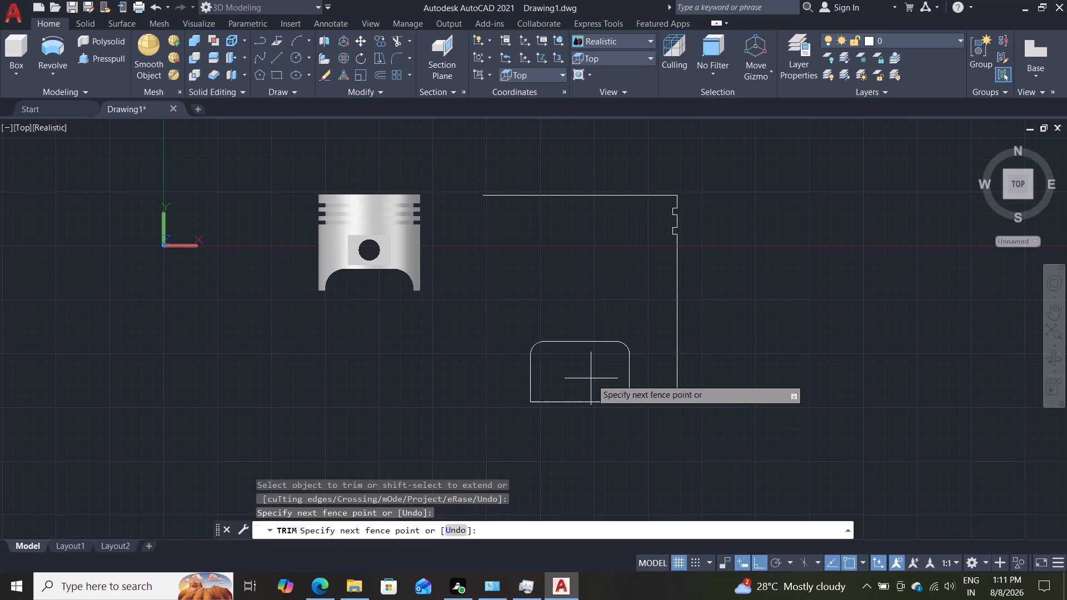
{"action": "left_click", "coordinate": [587, 428]}
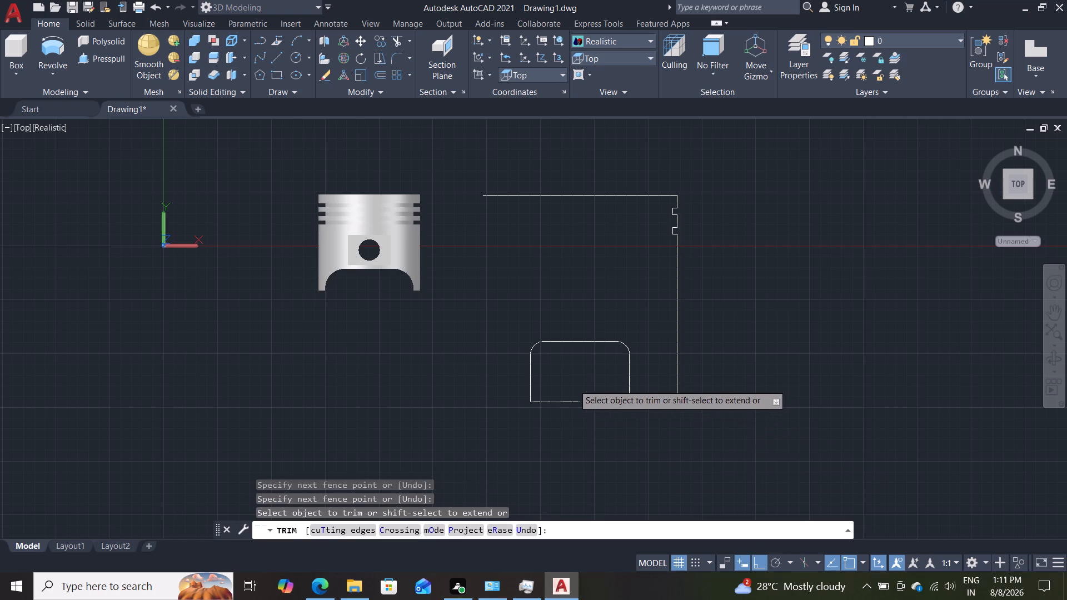
{"action": "double_click", "coordinate": [574, 384]}
{"action": "left_click", "coordinate": [542, 443]}
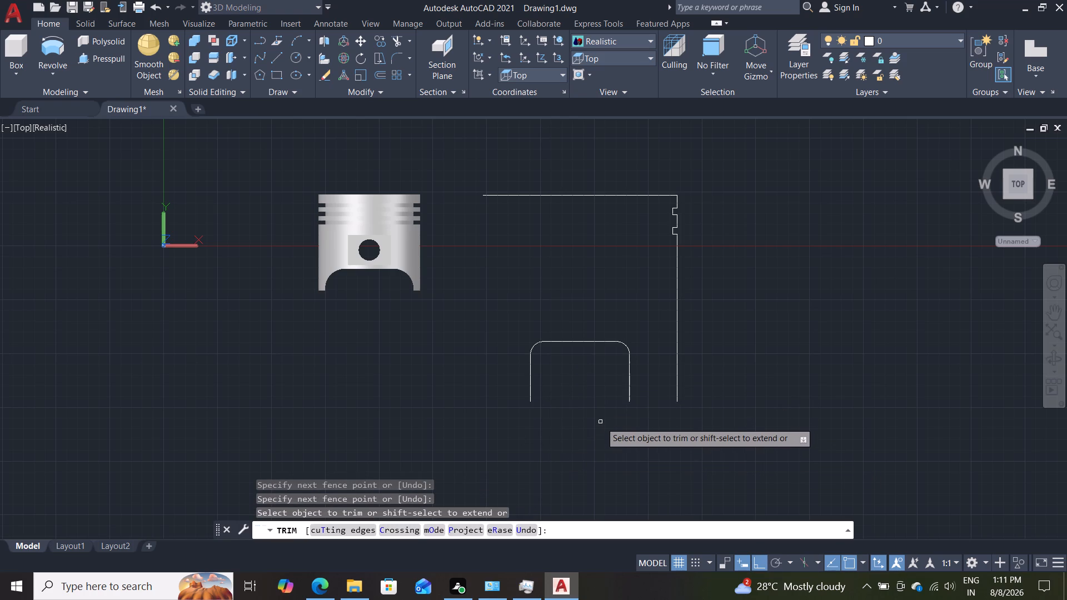
{"action": "key", "text": "Escape"}
Draw a horizontal line from the cutout's lower right end to the bottom end of the long vertical line.
{"action": "key", "text": "l"}
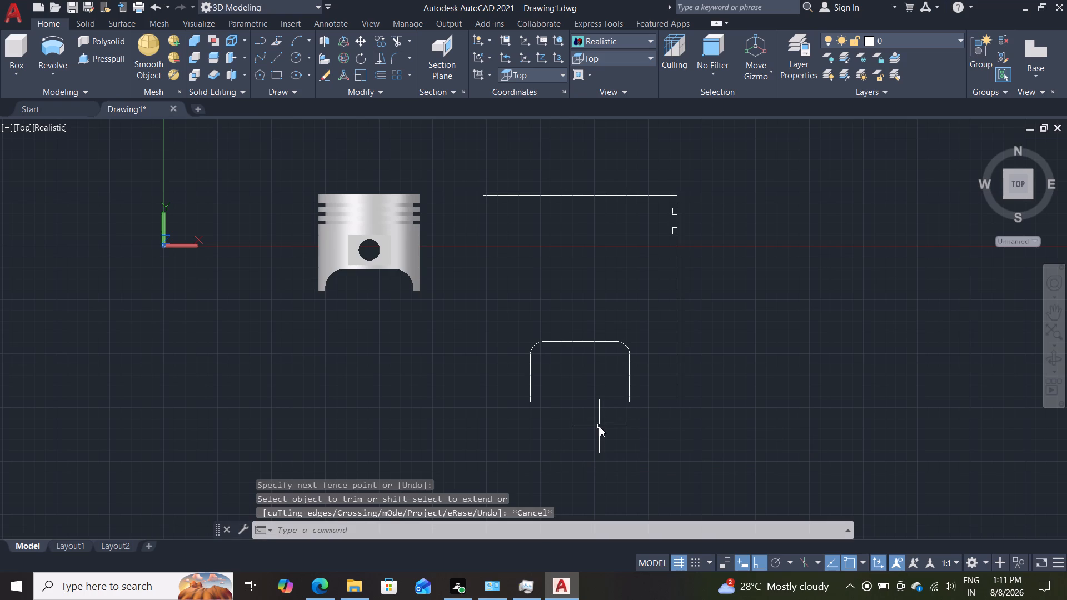
{"action": "key", "text": "Return"}
{"action": "left_click", "coordinate": [626, 400]}
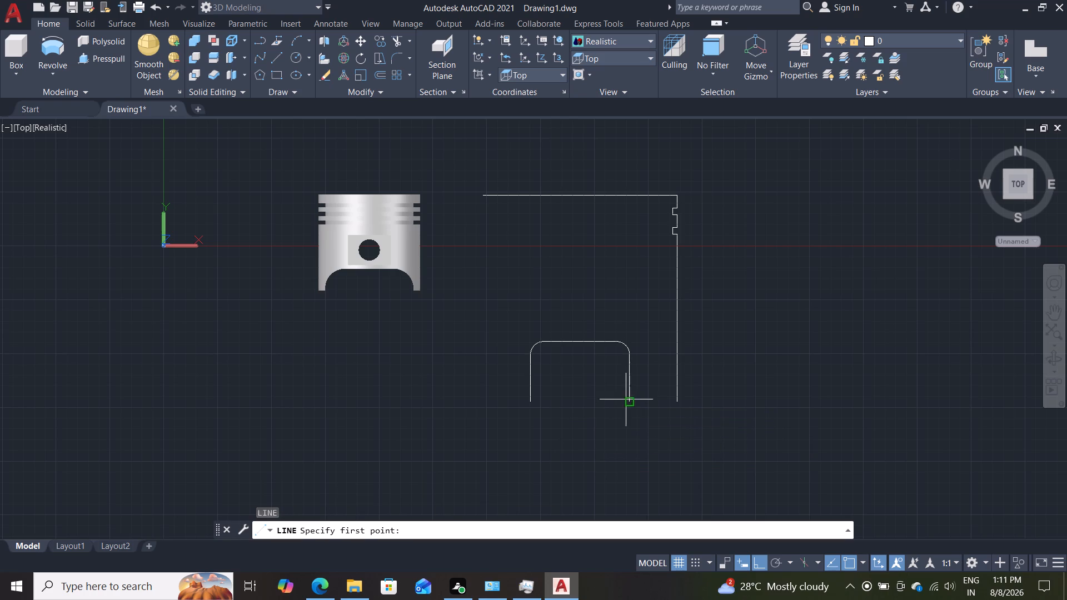
{"action": "left_click", "coordinate": [679, 397]}
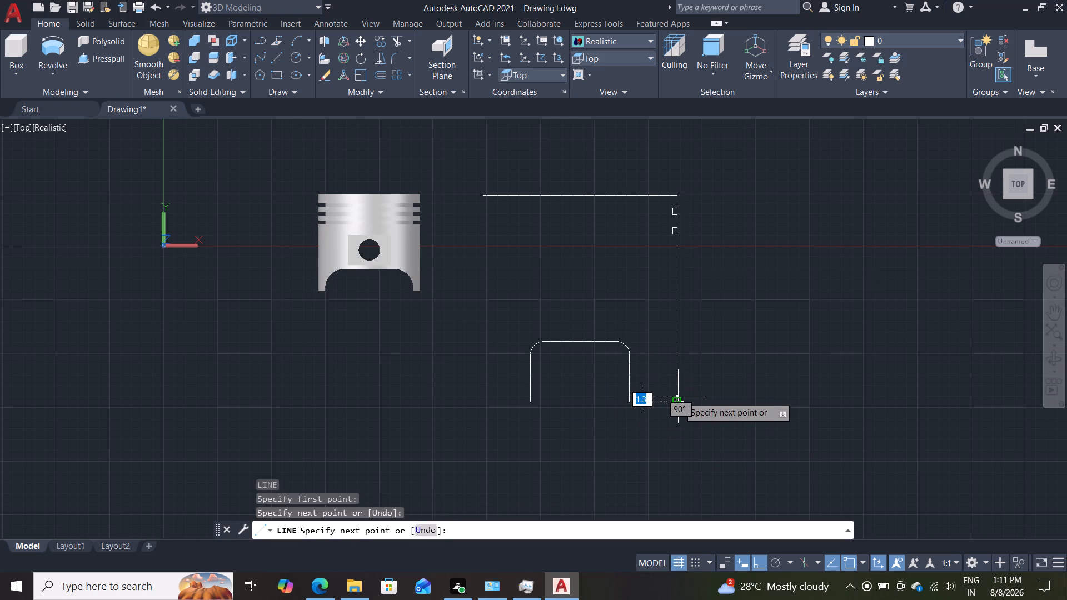
{"action": "key", "text": "Escape"}
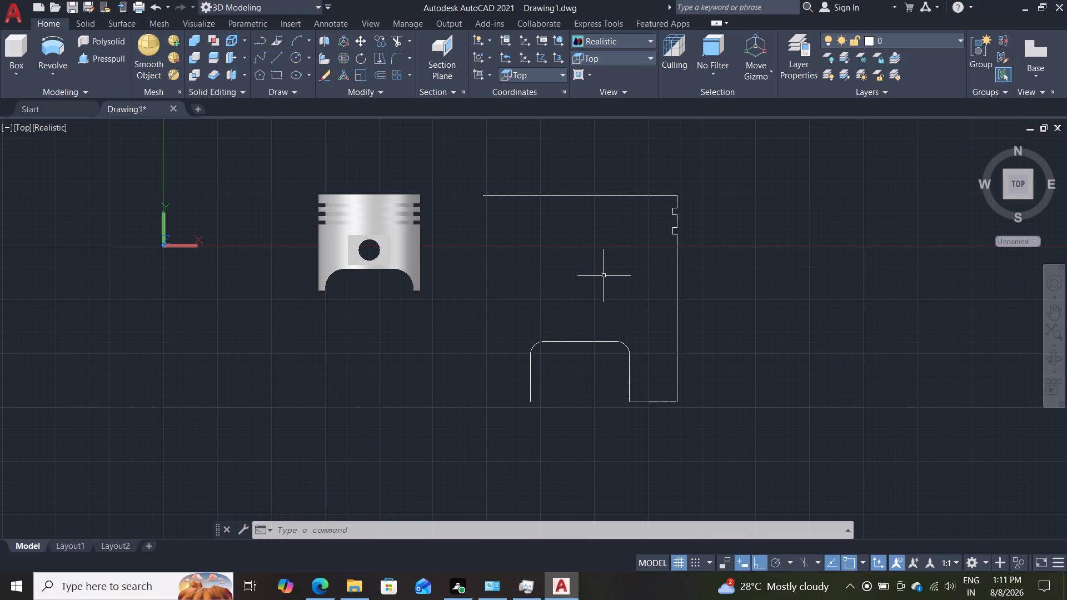
Draw a vertical centre line from the midpoint of the cutout's top edge up to the midpoint of the profile's top line.
{"action": "key", "text": "l"}
{"action": "key", "text": "Return"}
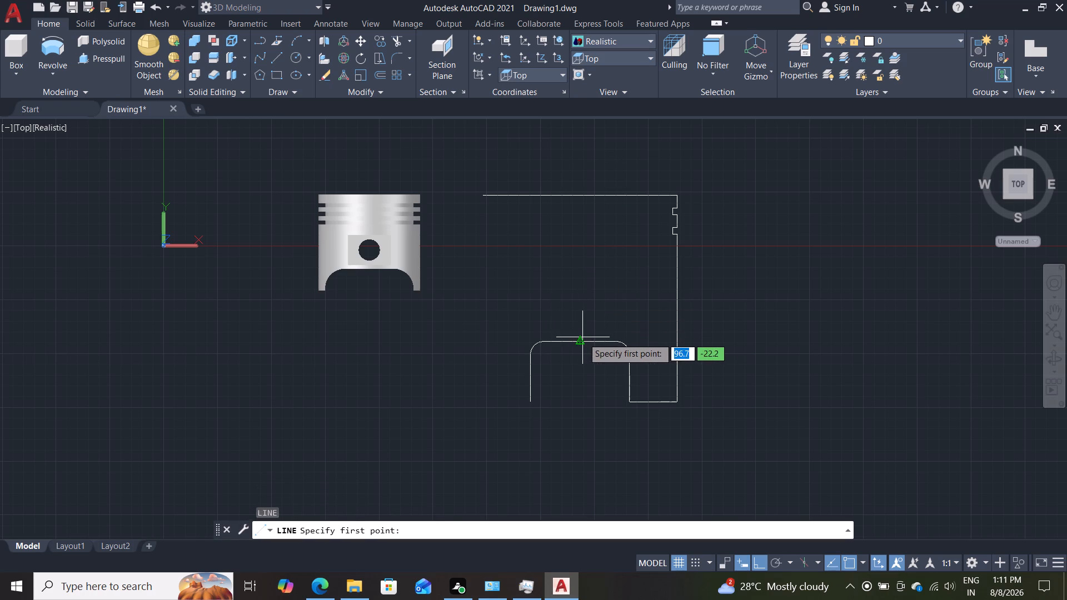
{"action": "double_click", "coordinate": [583, 338]}
{"action": "left_click", "coordinate": [580, 191]}
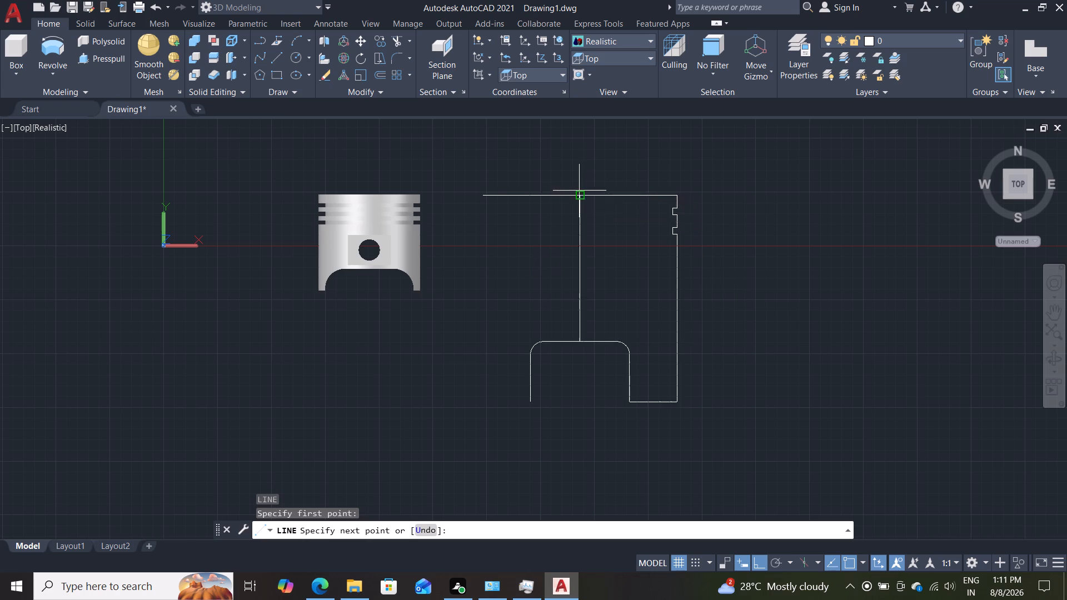
{"action": "key", "text": "Escape"}
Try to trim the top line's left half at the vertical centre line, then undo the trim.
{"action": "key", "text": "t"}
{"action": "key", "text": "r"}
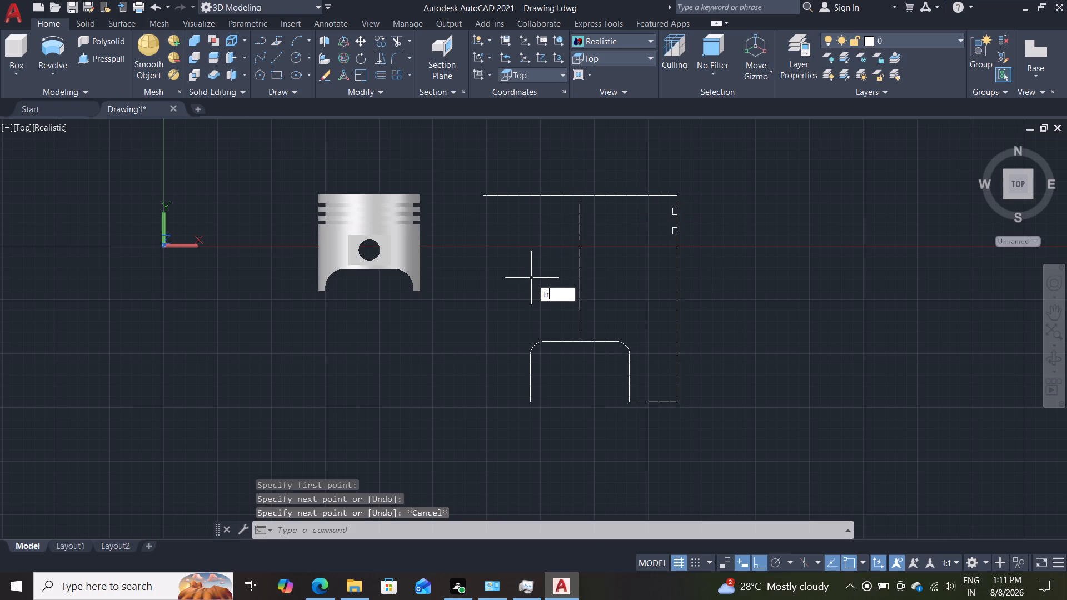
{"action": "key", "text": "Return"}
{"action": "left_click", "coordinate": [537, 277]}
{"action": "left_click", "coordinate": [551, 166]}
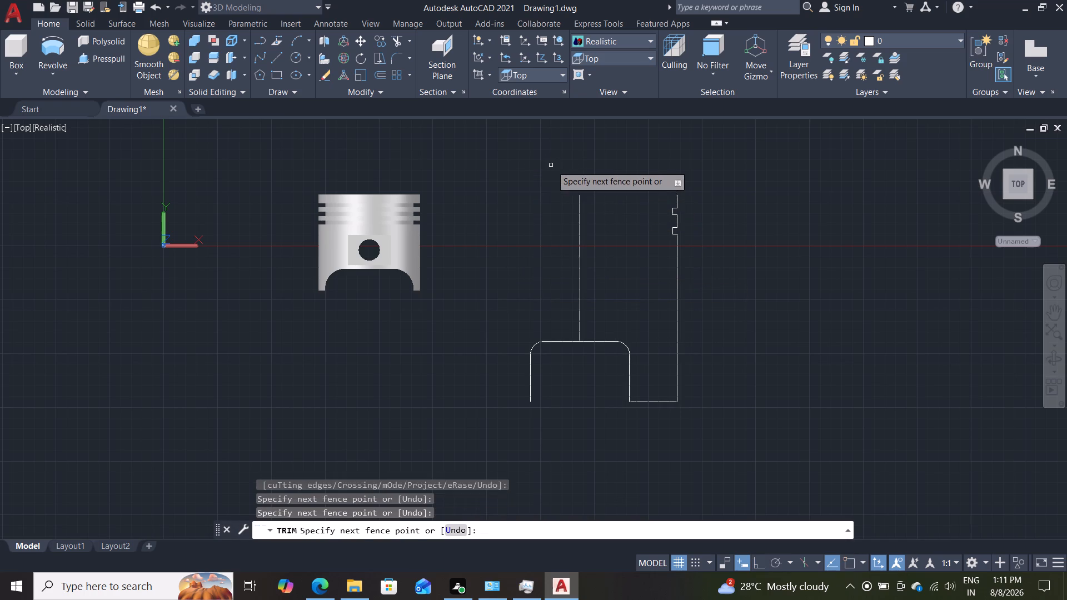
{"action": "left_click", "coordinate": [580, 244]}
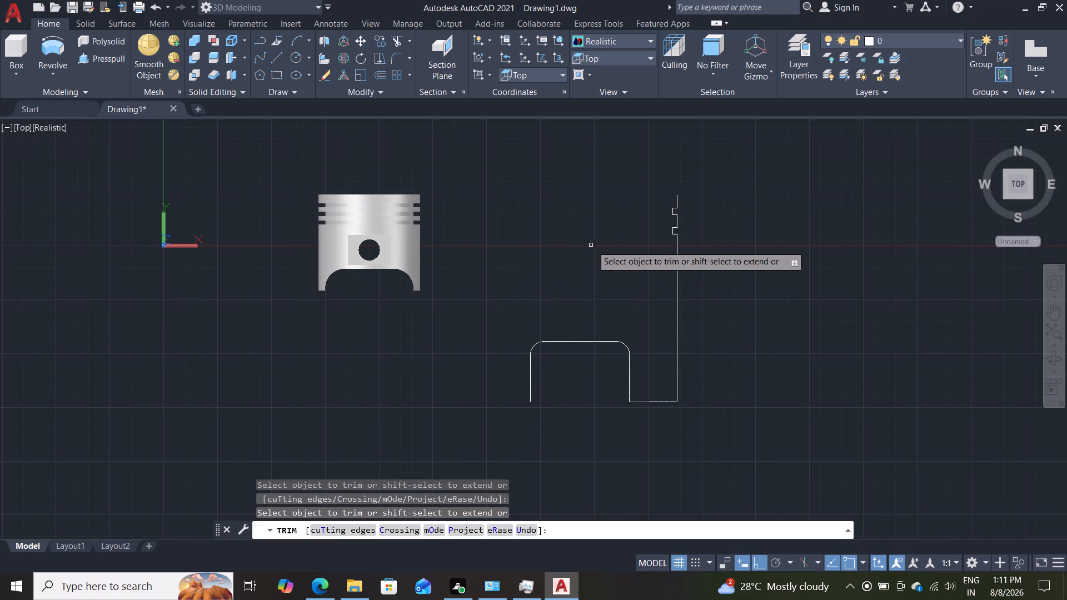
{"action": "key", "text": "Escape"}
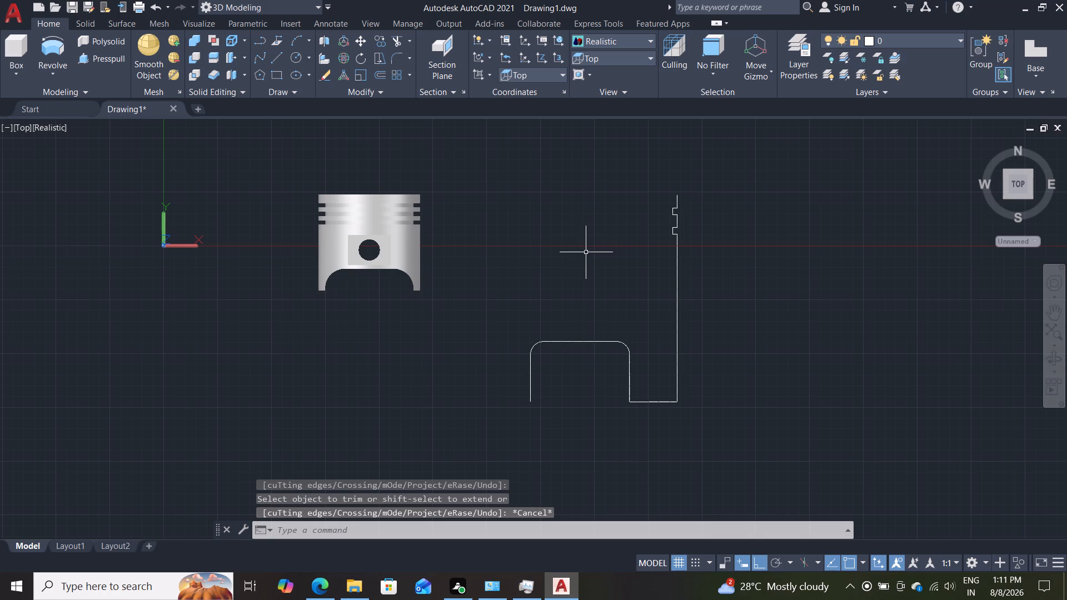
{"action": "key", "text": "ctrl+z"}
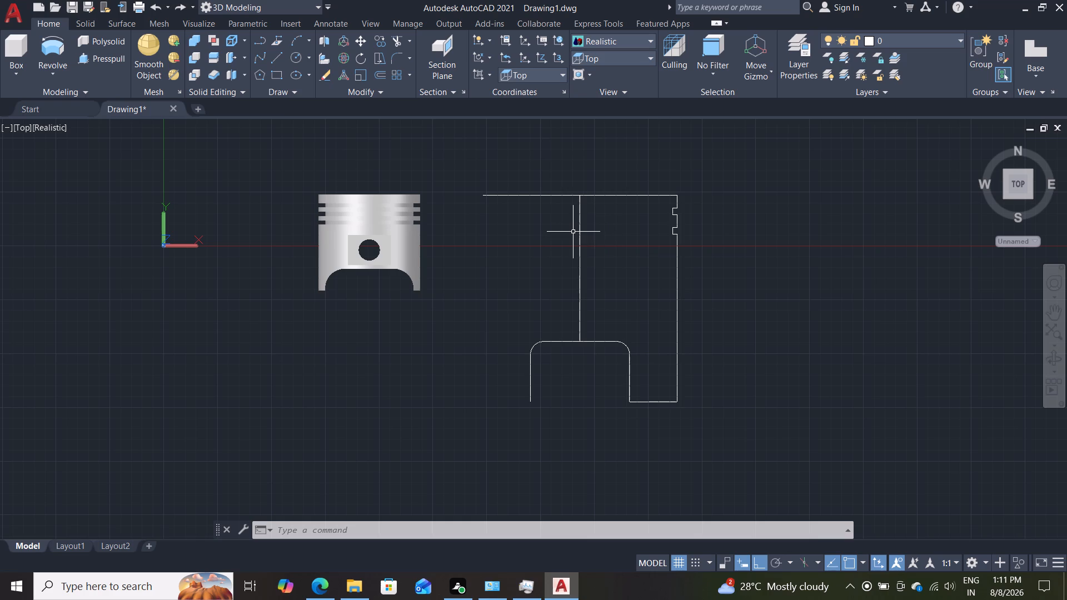
Fillet the vertical centre line with the right half of the top line using radius 0, forming a sharp corner.
{"action": "key", "text": "f"}
{"action": "key", "text": "Return"}
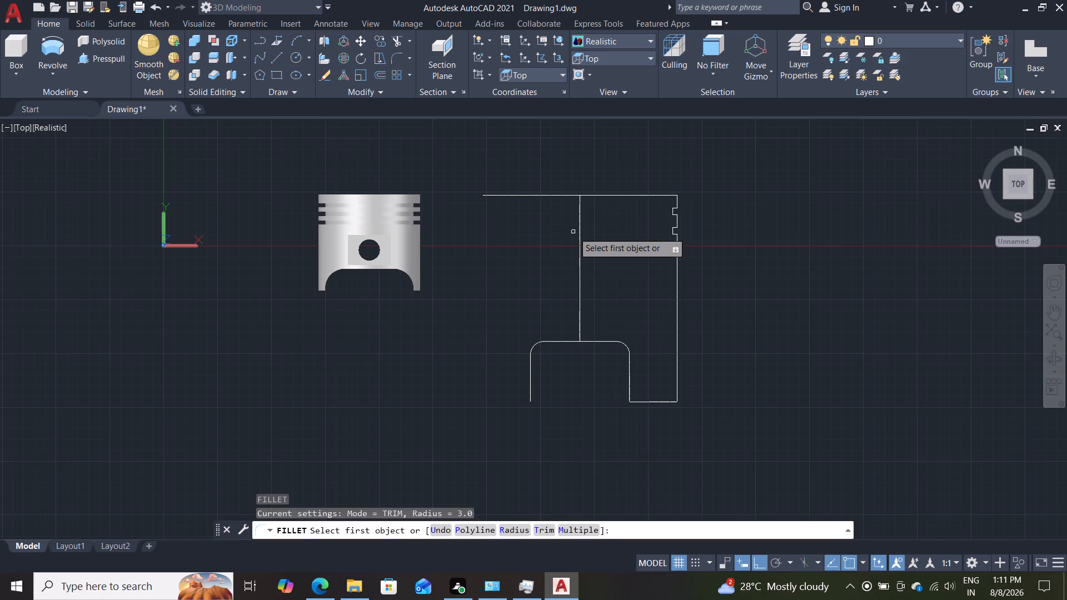
{"action": "left_click", "coordinate": [516, 533]}
{"action": "key", "text": "0"}
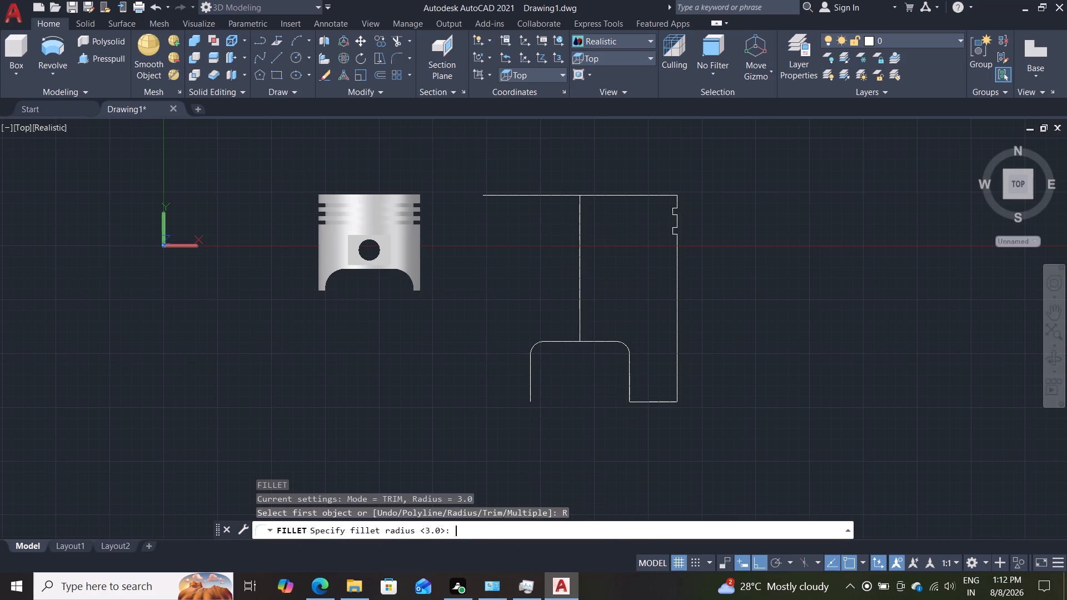
{"action": "key", "text": "Return"}
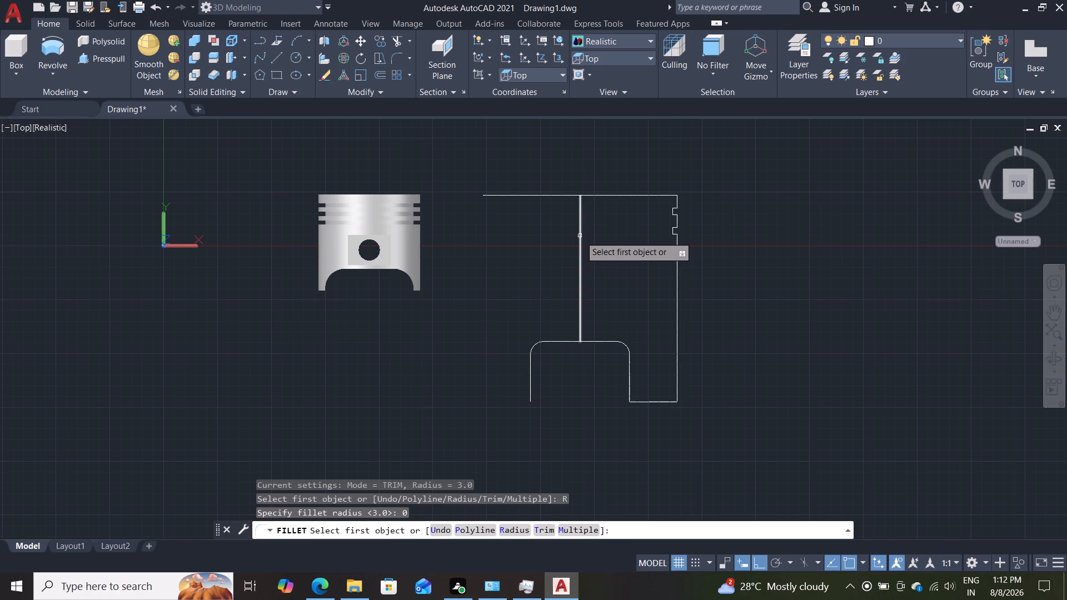
{"action": "left_click", "coordinate": [580, 236]}
{"action": "left_click", "coordinate": [601, 195]}
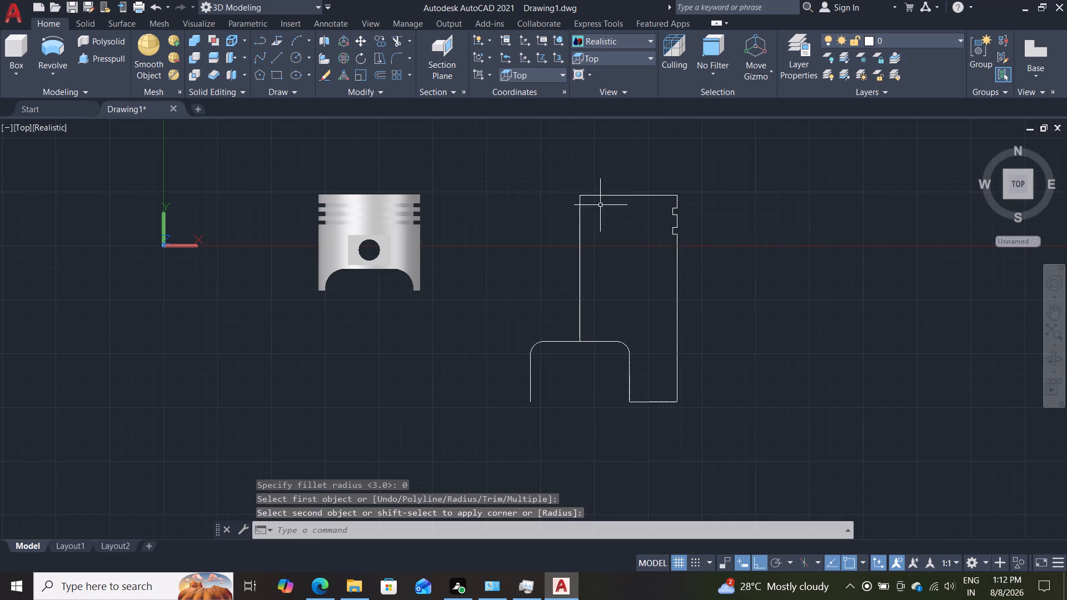
{"action": "key", "text": "Escape"}
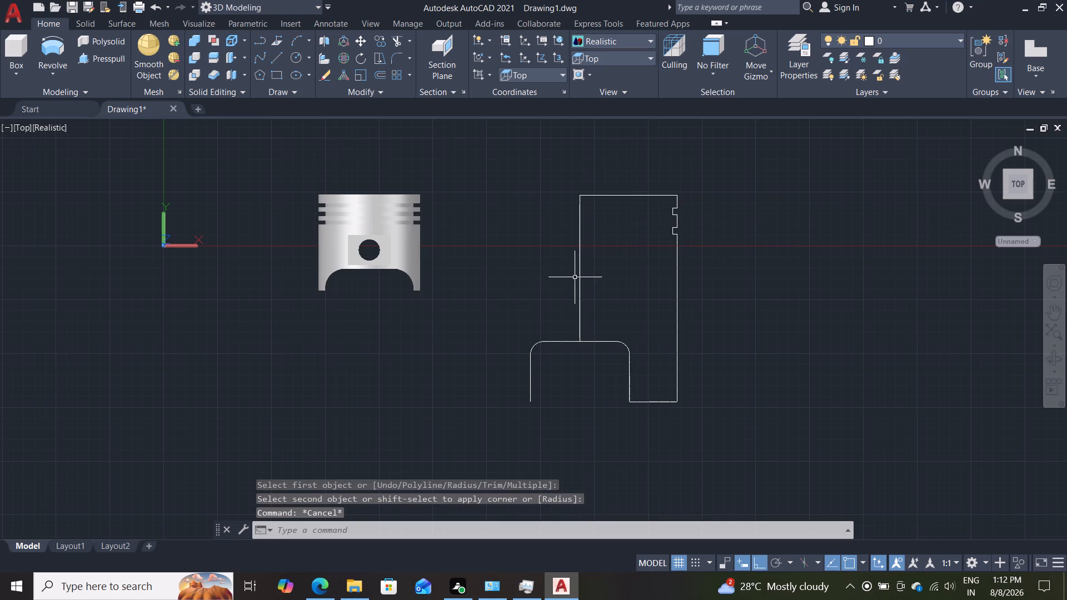
Delete the vertical centre line between the top line and the cutout.
{"action": "left_click", "coordinate": [582, 272]}
{"action": "key", "text": "Delete"}
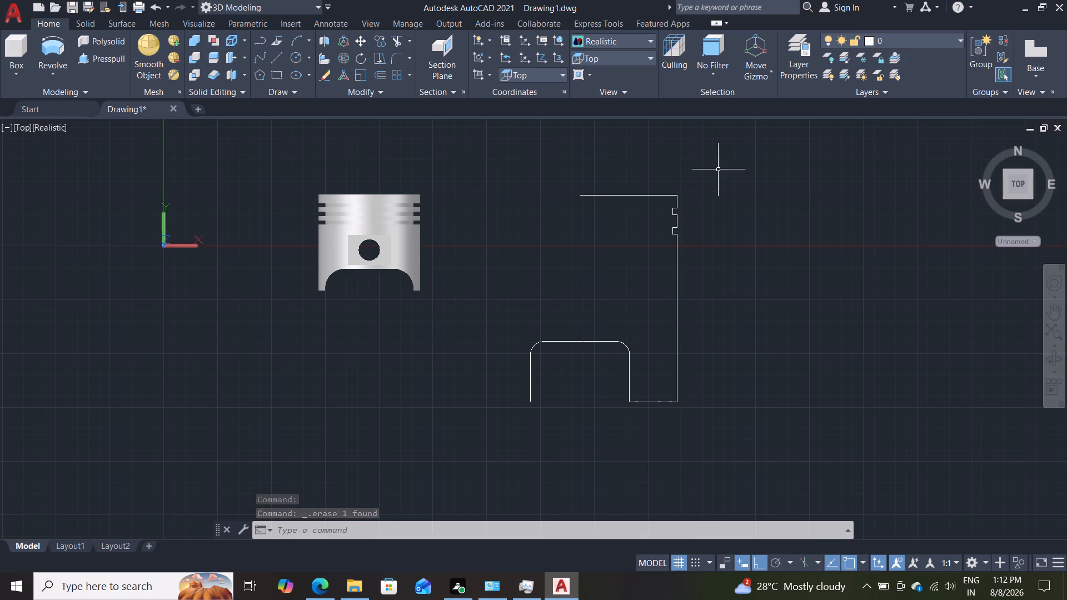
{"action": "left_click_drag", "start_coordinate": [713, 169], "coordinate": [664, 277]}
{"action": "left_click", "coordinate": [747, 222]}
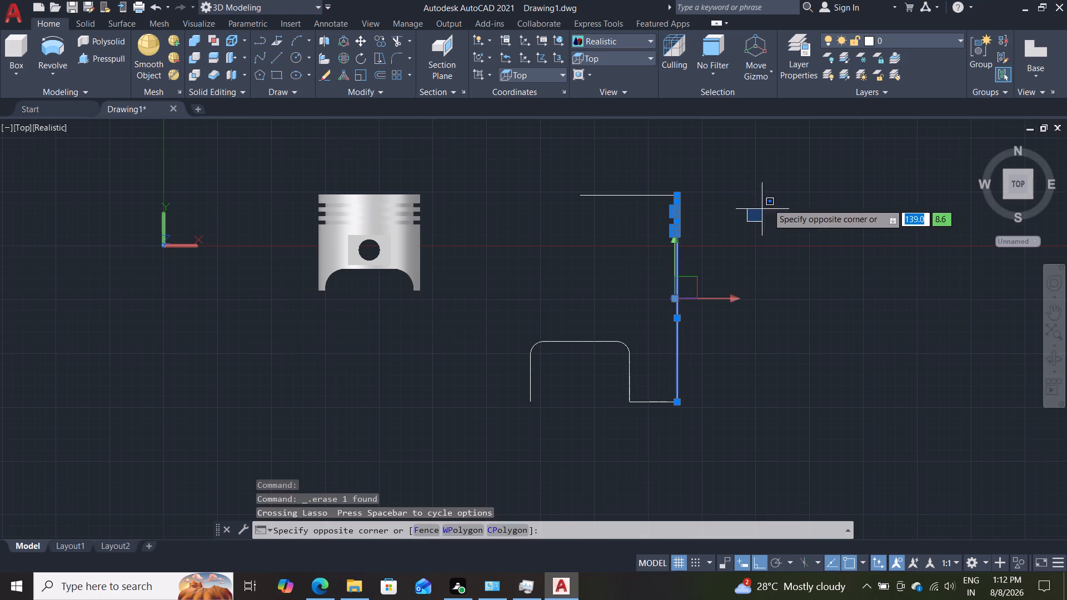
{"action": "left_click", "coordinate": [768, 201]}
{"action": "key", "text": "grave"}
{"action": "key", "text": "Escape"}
Join the top line, grooved side, long vertical line and short bottom line of the profile.
{"action": "left_click_drag", "start_coordinate": [789, 146], "coordinate": [742, 152]}
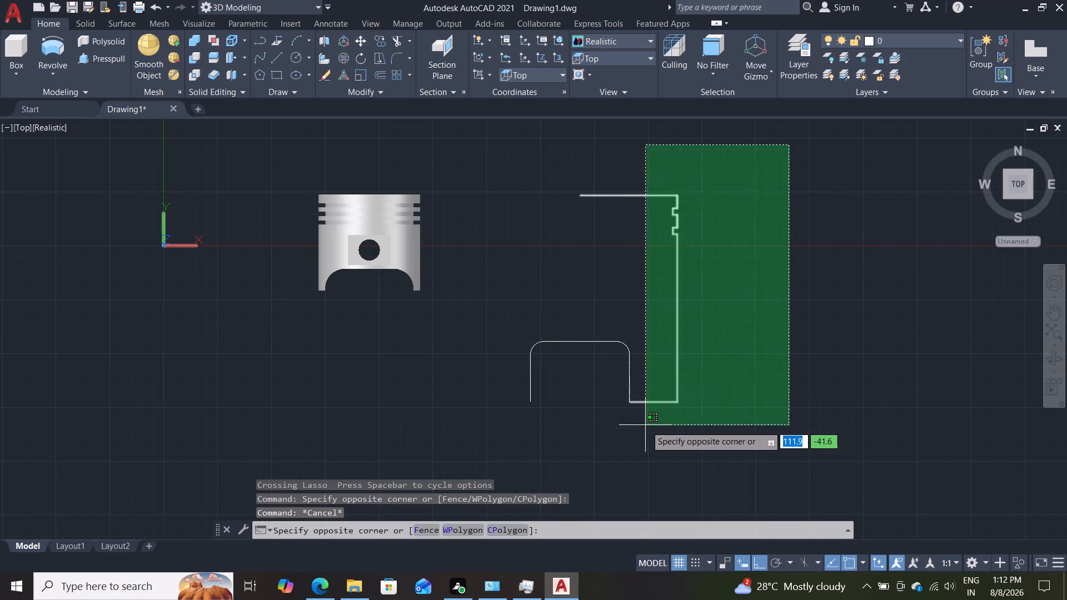
{"action": "left_click", "coordinate": [646, 426]}
{"action": "key", "text": "j"}
{"action": "key", "text": "Return"}
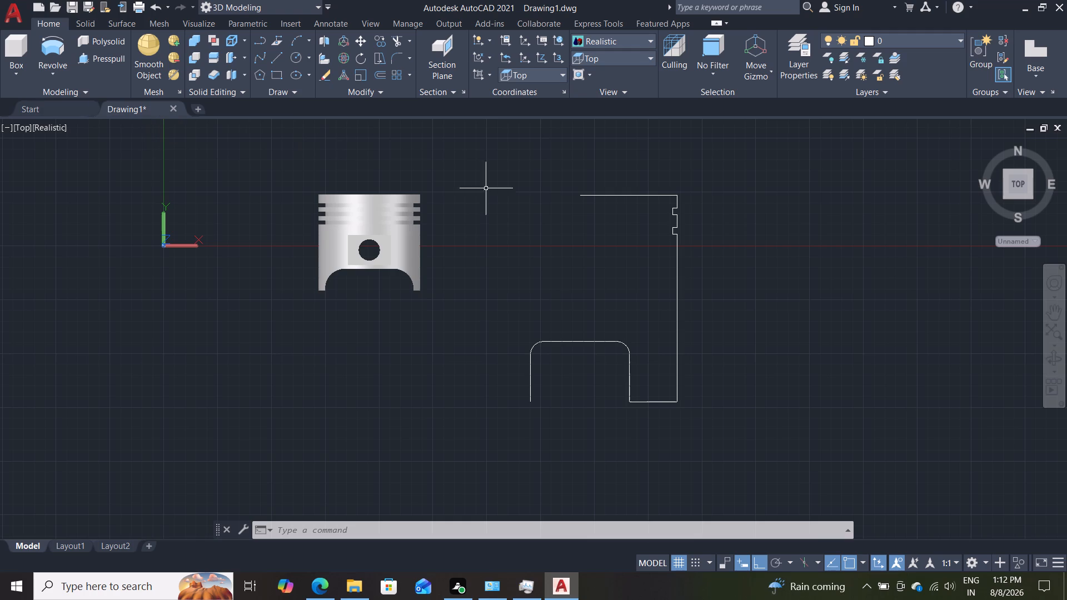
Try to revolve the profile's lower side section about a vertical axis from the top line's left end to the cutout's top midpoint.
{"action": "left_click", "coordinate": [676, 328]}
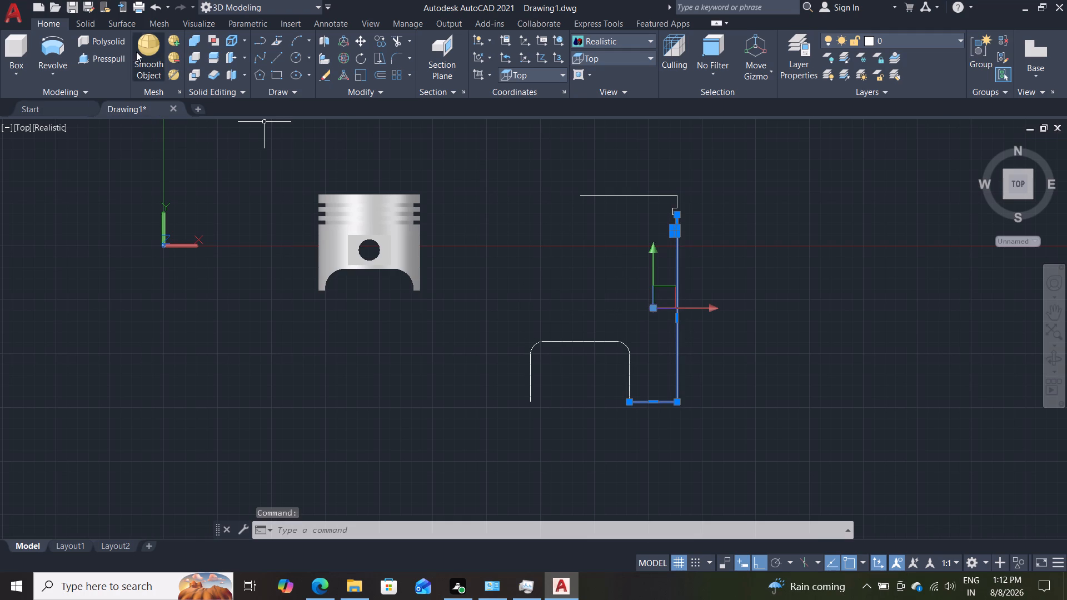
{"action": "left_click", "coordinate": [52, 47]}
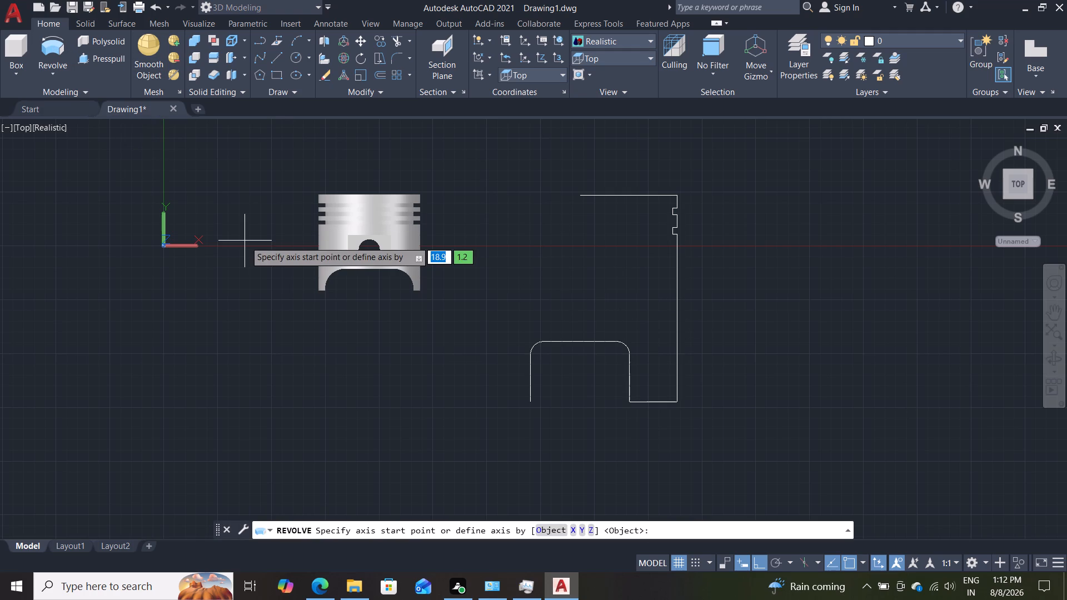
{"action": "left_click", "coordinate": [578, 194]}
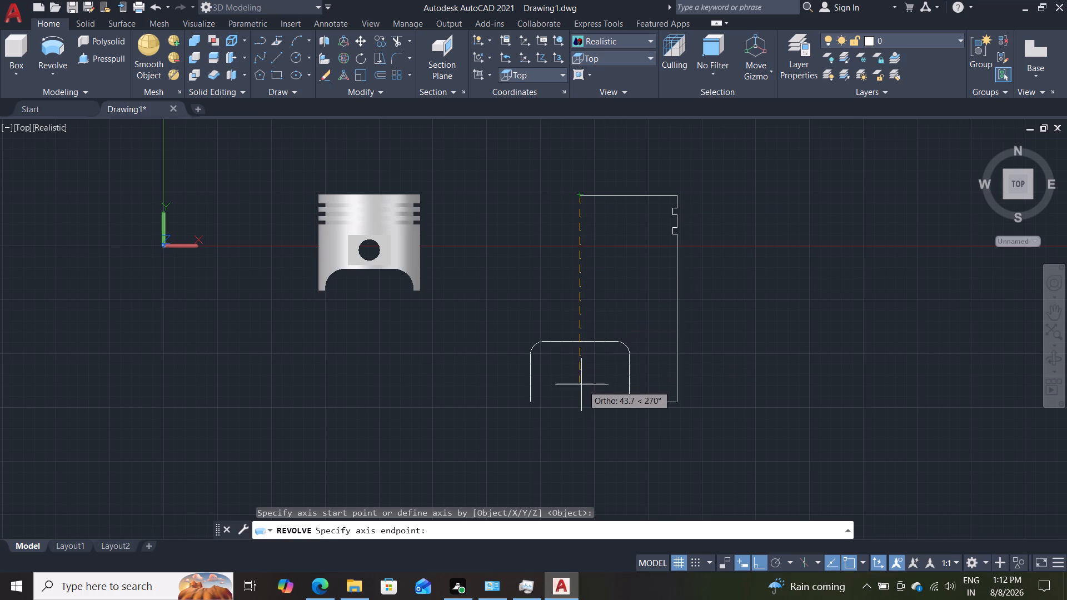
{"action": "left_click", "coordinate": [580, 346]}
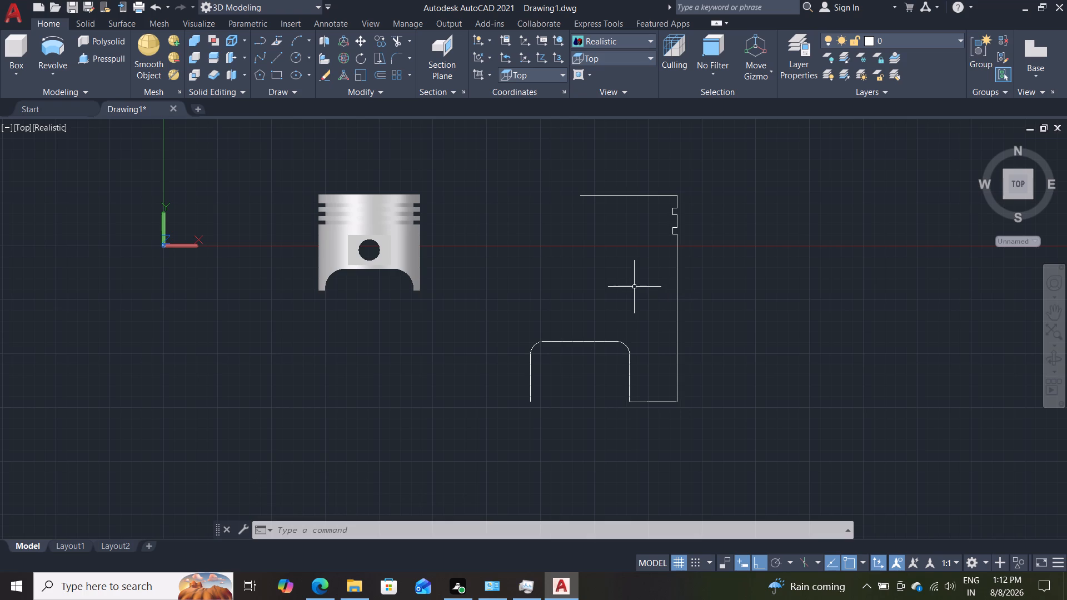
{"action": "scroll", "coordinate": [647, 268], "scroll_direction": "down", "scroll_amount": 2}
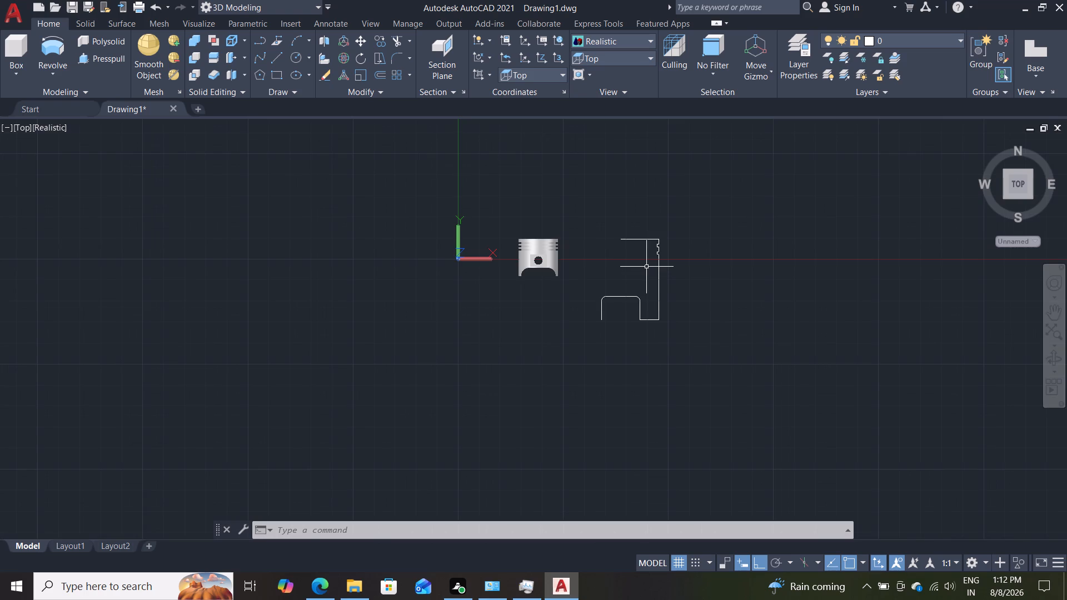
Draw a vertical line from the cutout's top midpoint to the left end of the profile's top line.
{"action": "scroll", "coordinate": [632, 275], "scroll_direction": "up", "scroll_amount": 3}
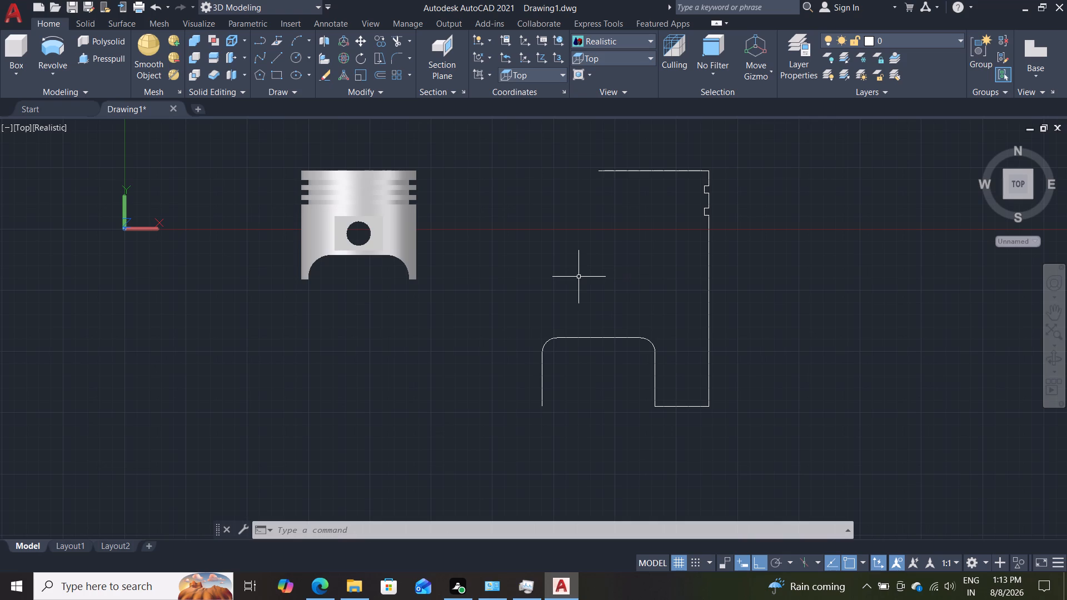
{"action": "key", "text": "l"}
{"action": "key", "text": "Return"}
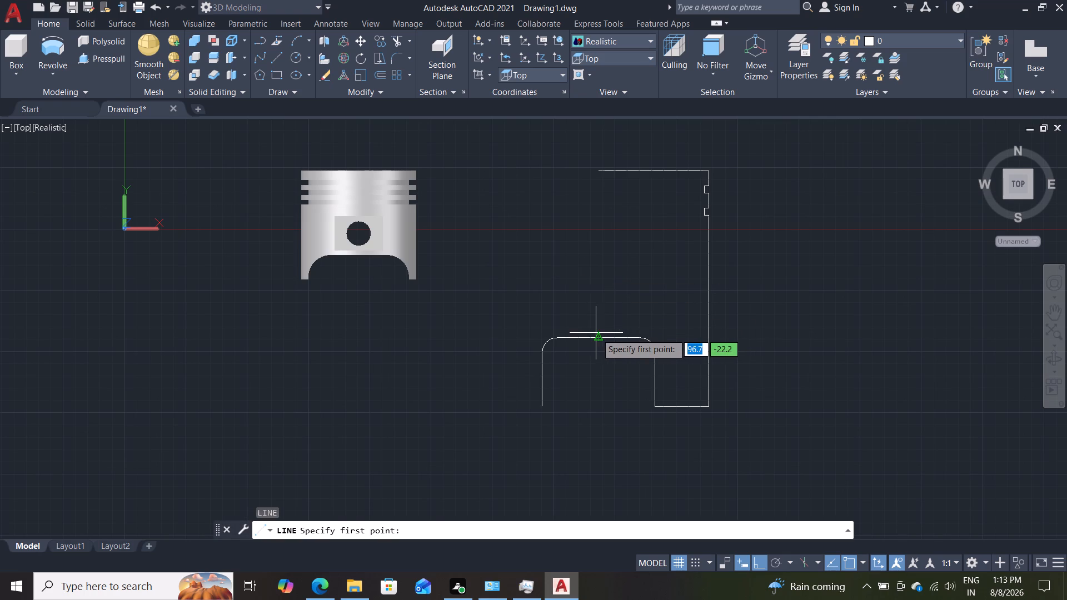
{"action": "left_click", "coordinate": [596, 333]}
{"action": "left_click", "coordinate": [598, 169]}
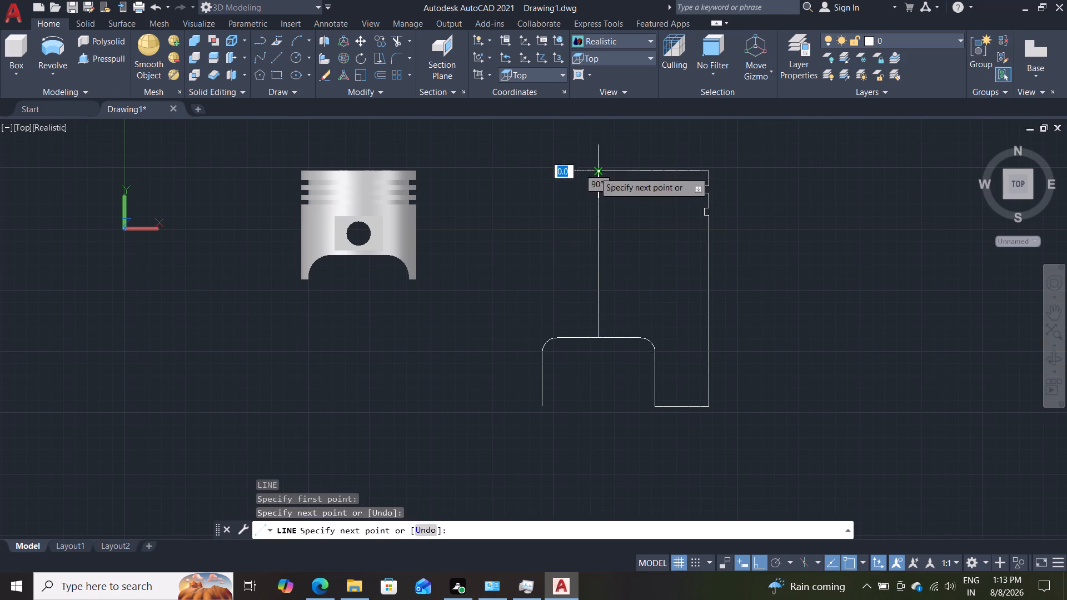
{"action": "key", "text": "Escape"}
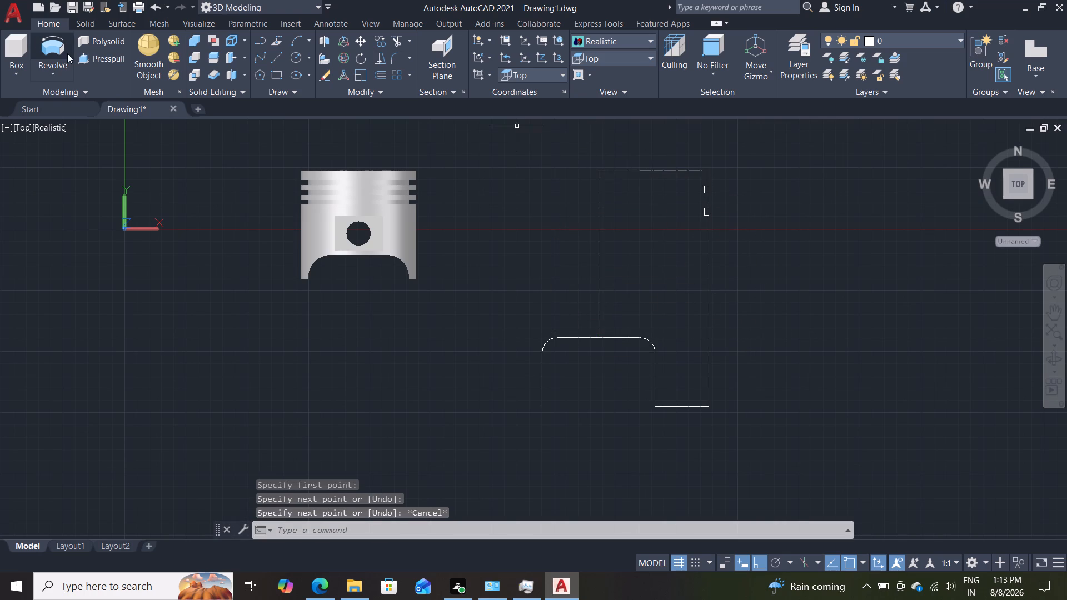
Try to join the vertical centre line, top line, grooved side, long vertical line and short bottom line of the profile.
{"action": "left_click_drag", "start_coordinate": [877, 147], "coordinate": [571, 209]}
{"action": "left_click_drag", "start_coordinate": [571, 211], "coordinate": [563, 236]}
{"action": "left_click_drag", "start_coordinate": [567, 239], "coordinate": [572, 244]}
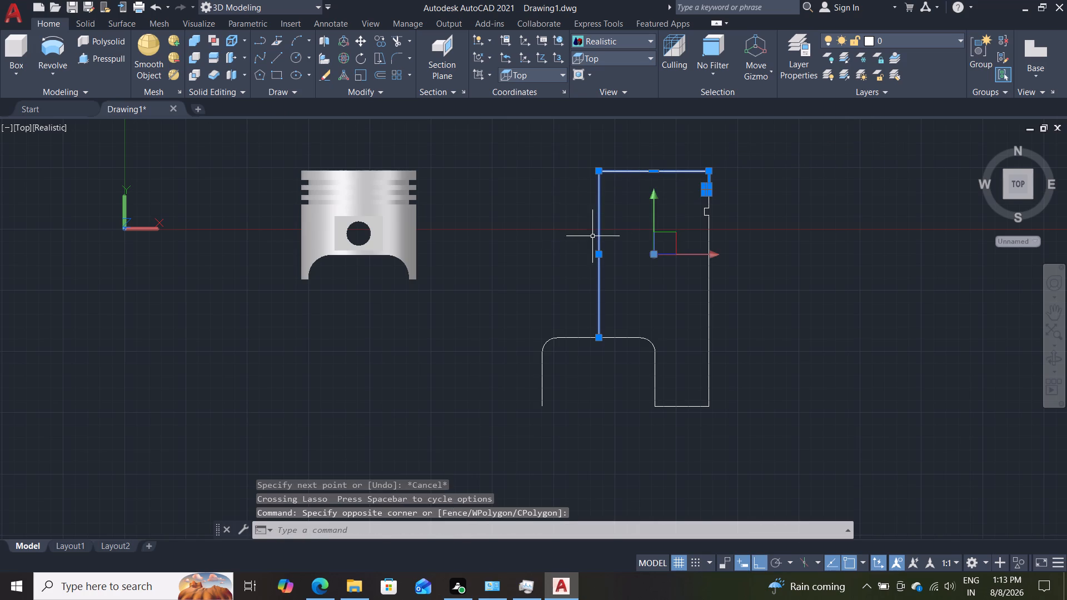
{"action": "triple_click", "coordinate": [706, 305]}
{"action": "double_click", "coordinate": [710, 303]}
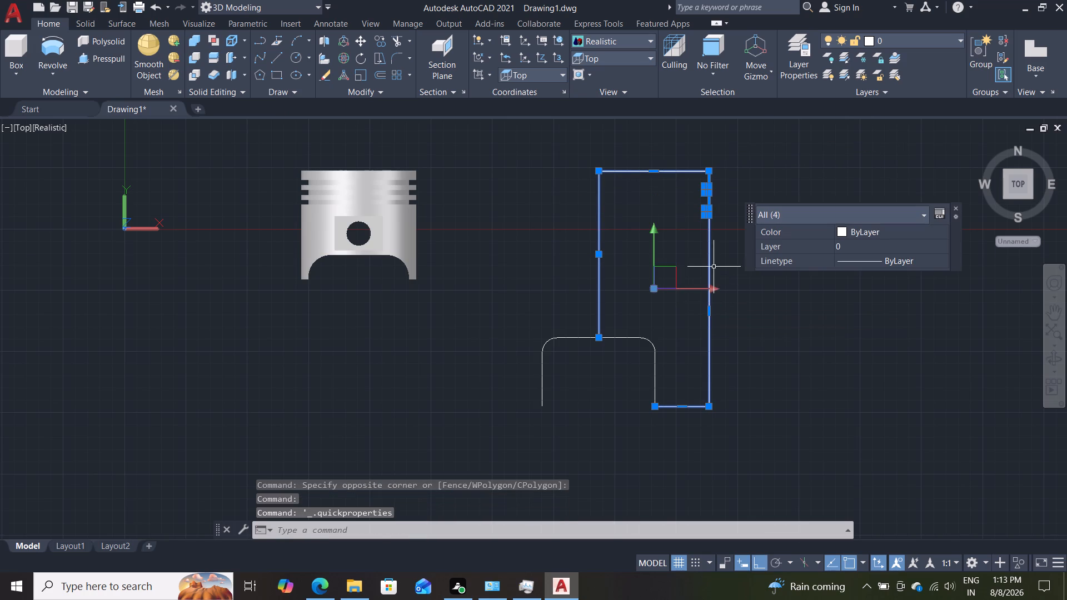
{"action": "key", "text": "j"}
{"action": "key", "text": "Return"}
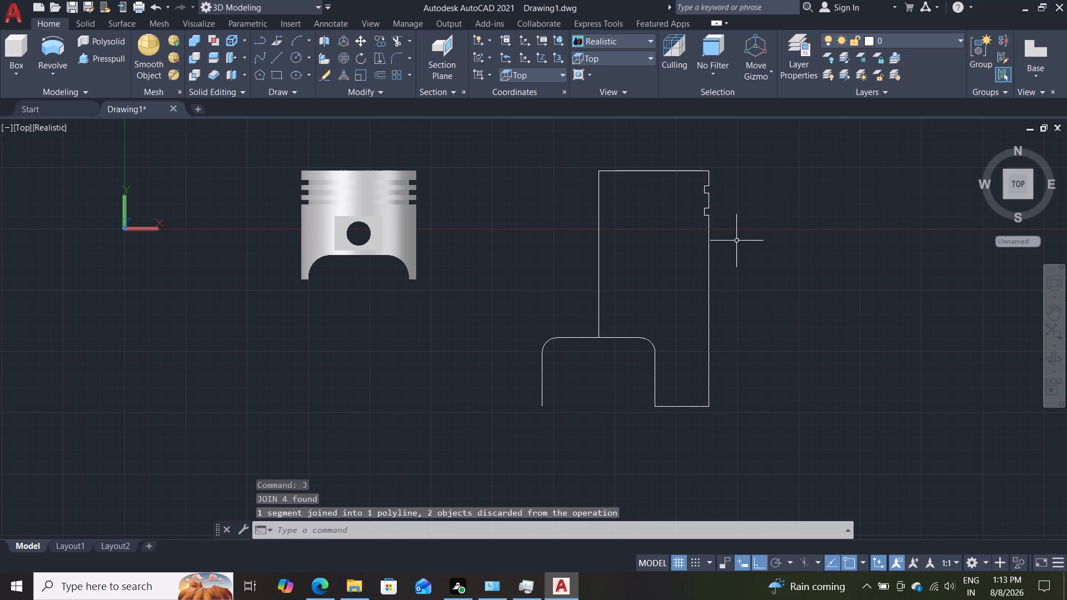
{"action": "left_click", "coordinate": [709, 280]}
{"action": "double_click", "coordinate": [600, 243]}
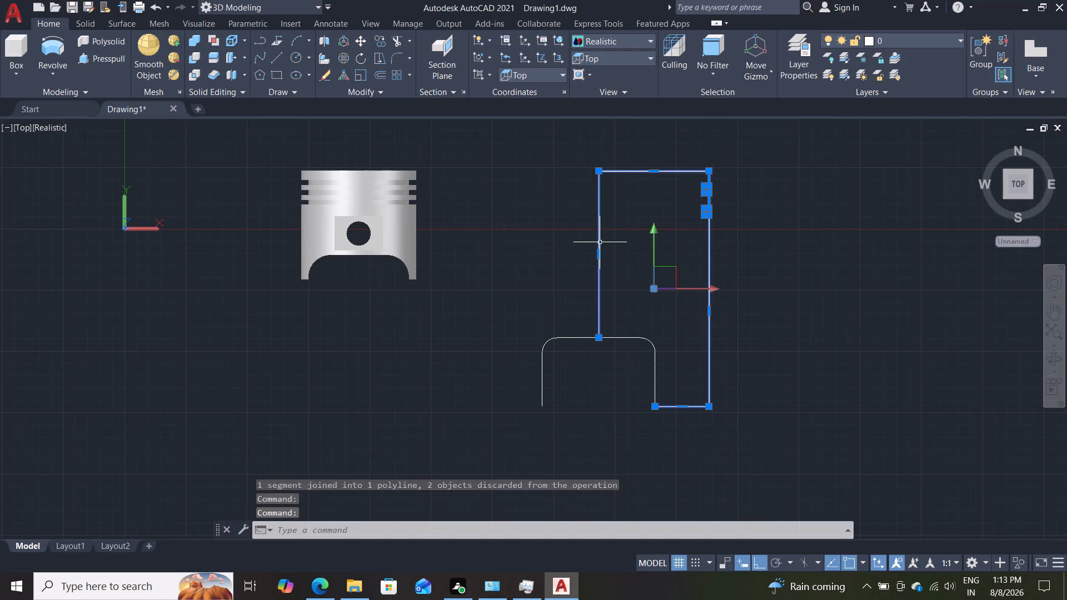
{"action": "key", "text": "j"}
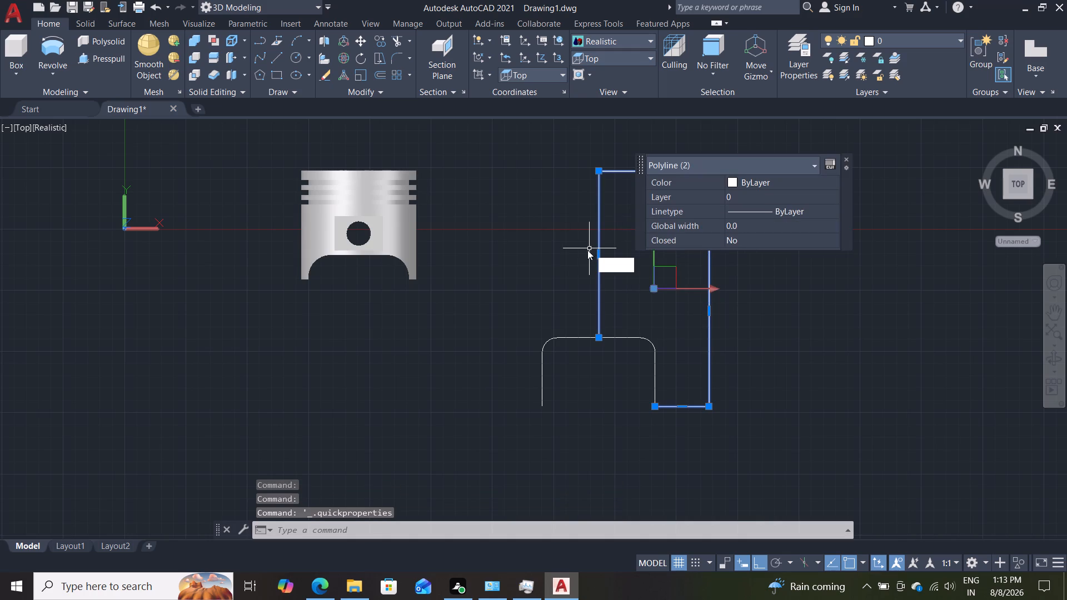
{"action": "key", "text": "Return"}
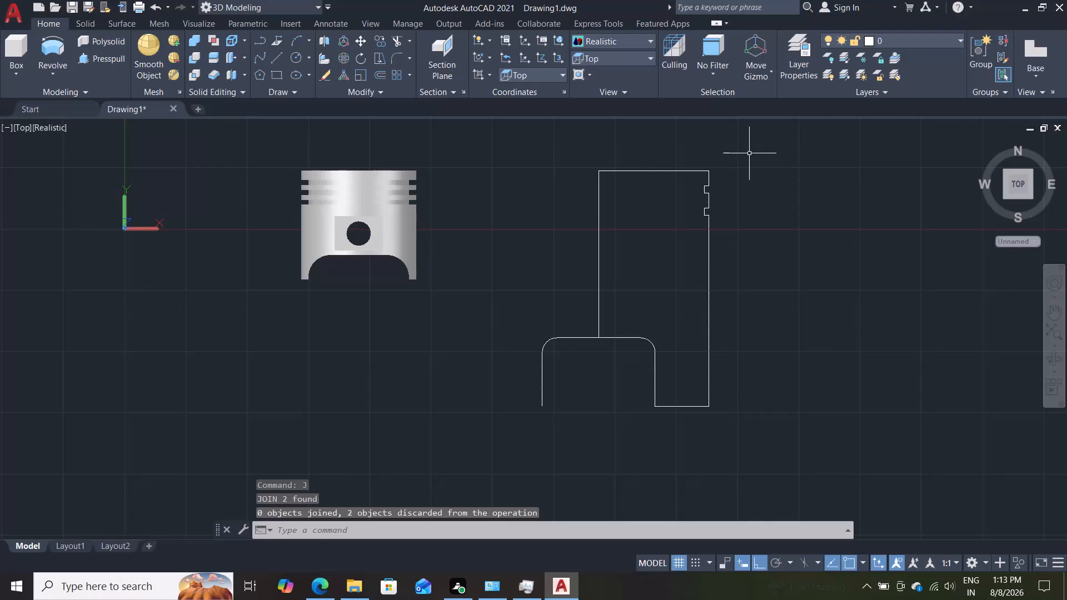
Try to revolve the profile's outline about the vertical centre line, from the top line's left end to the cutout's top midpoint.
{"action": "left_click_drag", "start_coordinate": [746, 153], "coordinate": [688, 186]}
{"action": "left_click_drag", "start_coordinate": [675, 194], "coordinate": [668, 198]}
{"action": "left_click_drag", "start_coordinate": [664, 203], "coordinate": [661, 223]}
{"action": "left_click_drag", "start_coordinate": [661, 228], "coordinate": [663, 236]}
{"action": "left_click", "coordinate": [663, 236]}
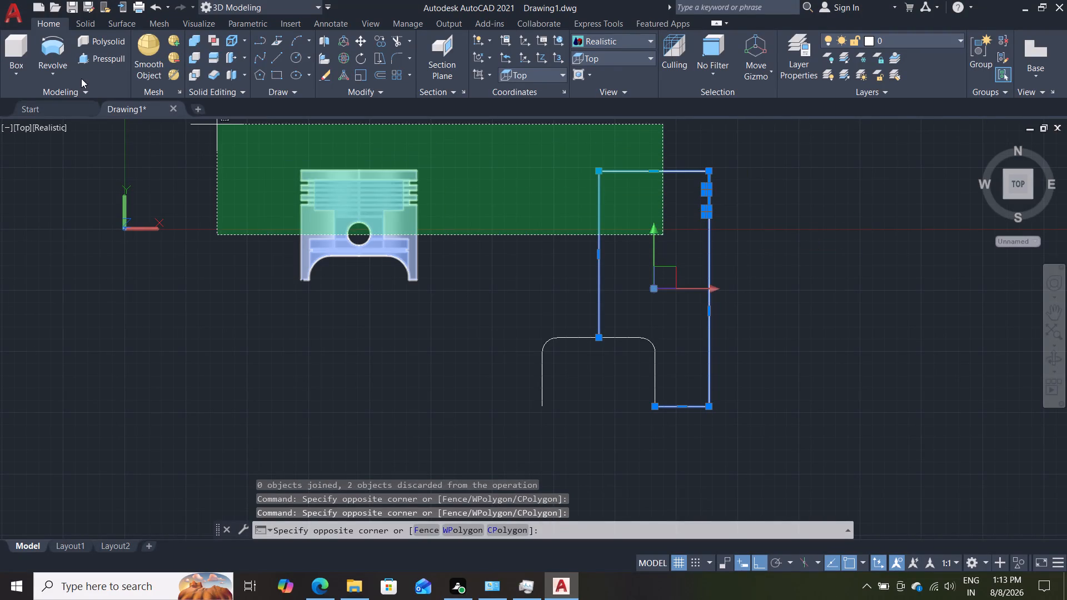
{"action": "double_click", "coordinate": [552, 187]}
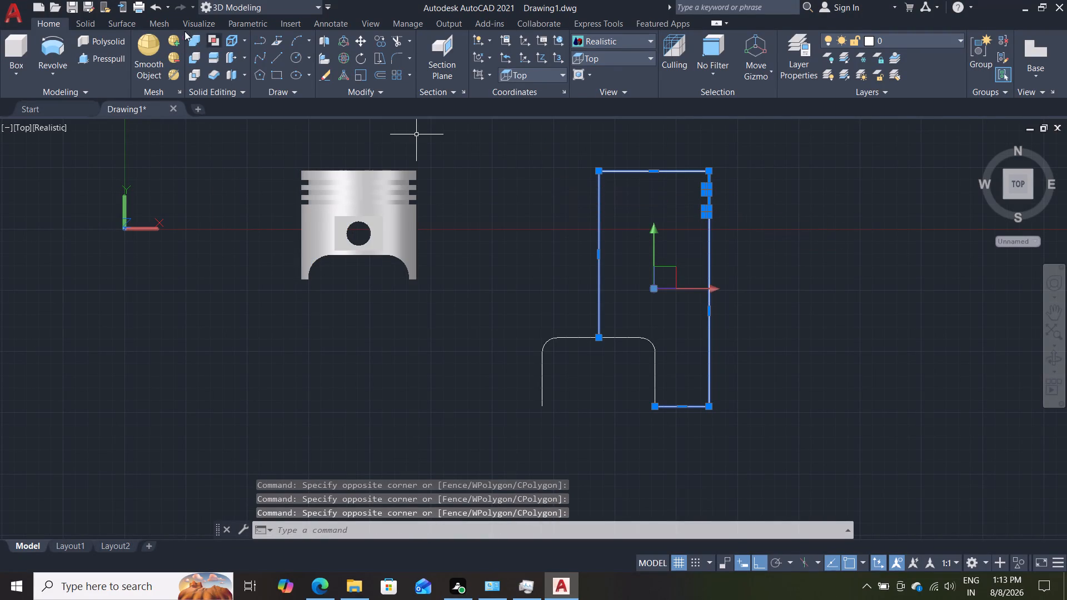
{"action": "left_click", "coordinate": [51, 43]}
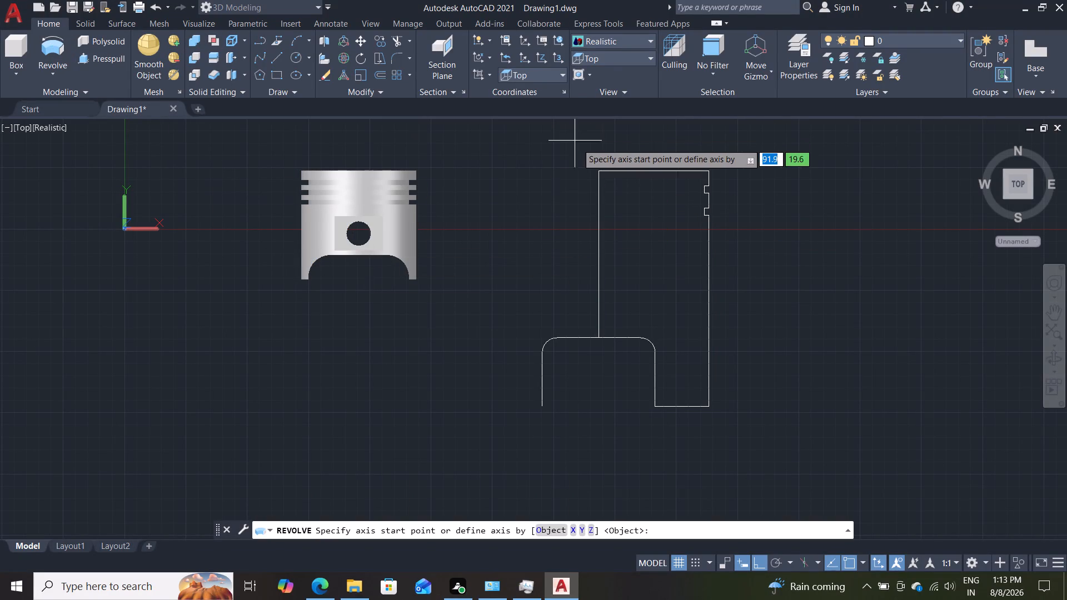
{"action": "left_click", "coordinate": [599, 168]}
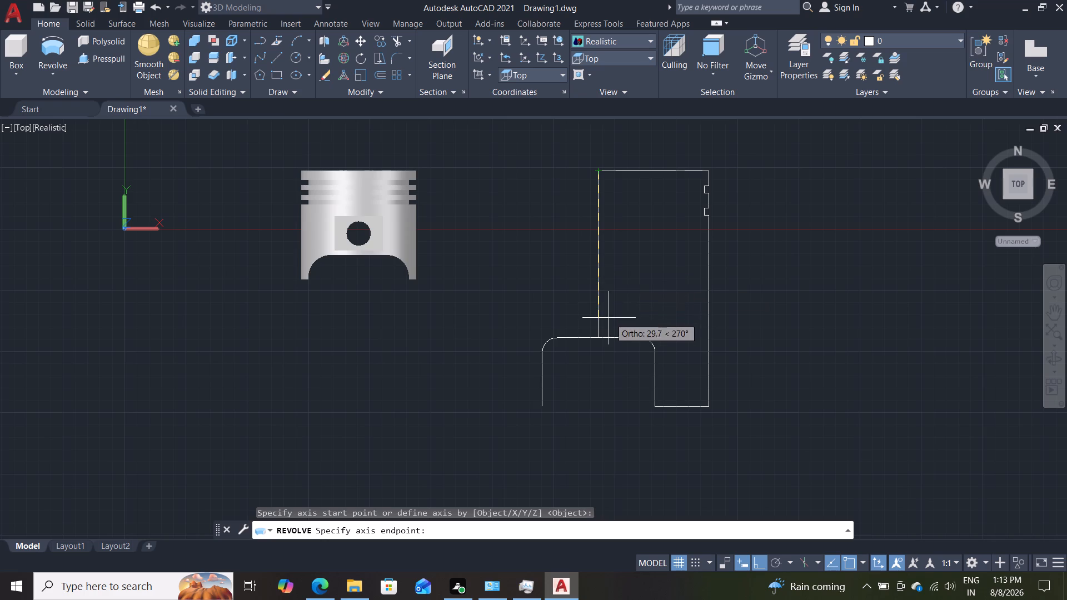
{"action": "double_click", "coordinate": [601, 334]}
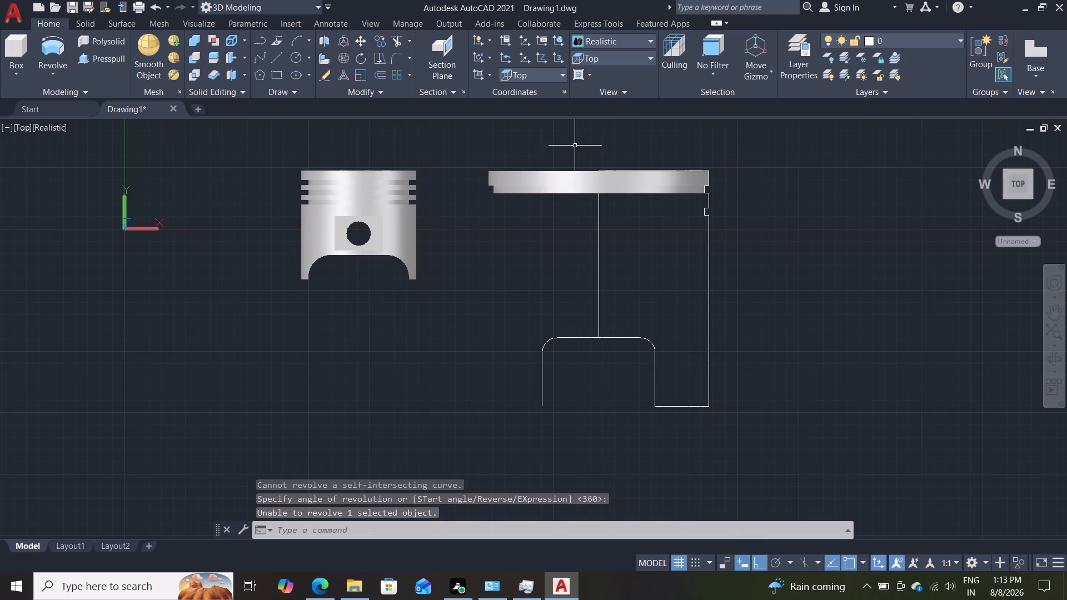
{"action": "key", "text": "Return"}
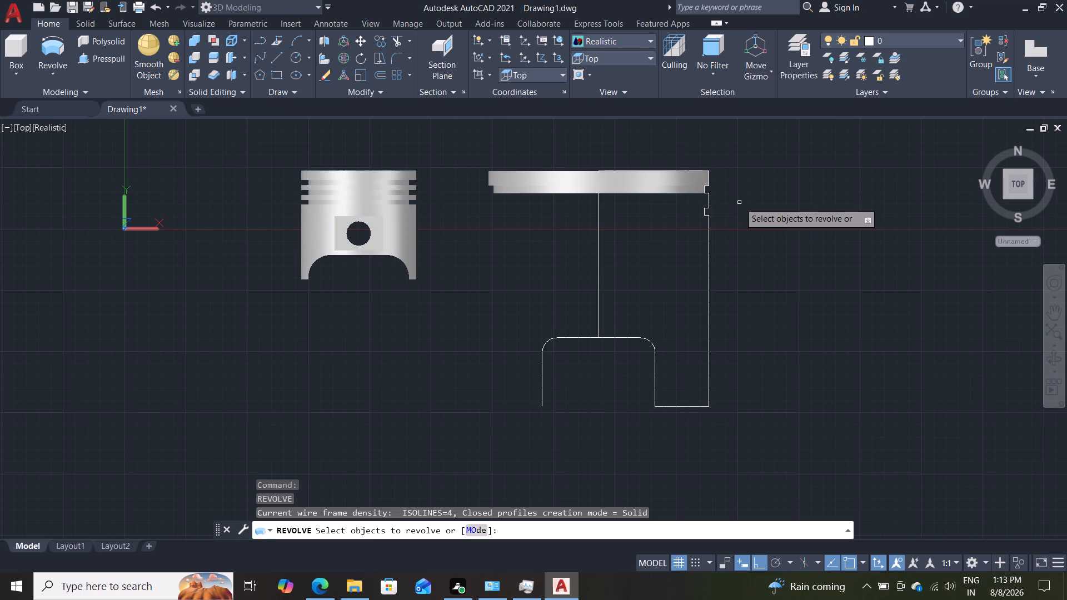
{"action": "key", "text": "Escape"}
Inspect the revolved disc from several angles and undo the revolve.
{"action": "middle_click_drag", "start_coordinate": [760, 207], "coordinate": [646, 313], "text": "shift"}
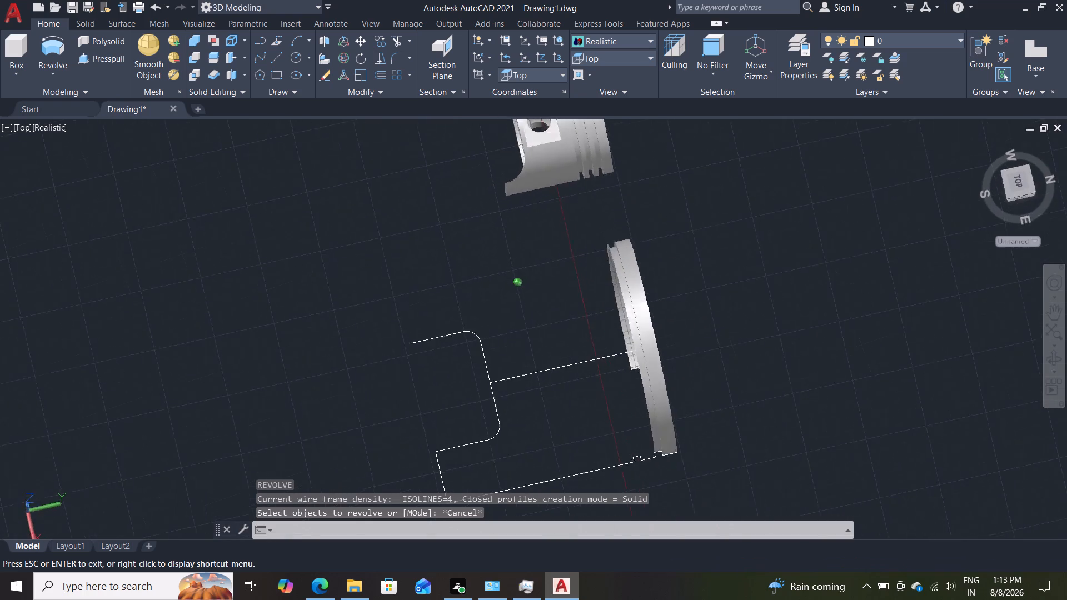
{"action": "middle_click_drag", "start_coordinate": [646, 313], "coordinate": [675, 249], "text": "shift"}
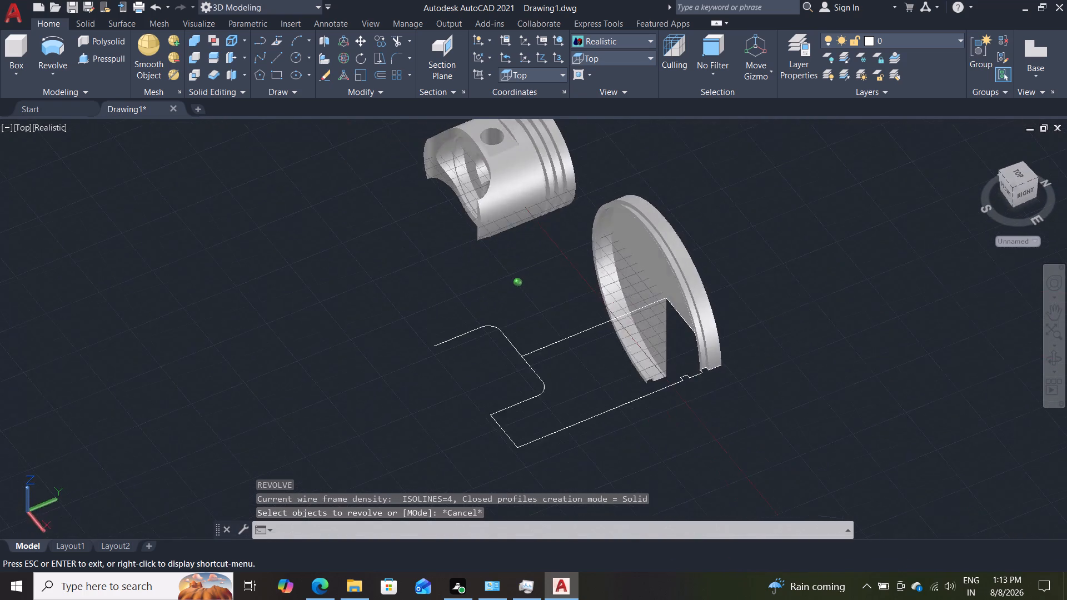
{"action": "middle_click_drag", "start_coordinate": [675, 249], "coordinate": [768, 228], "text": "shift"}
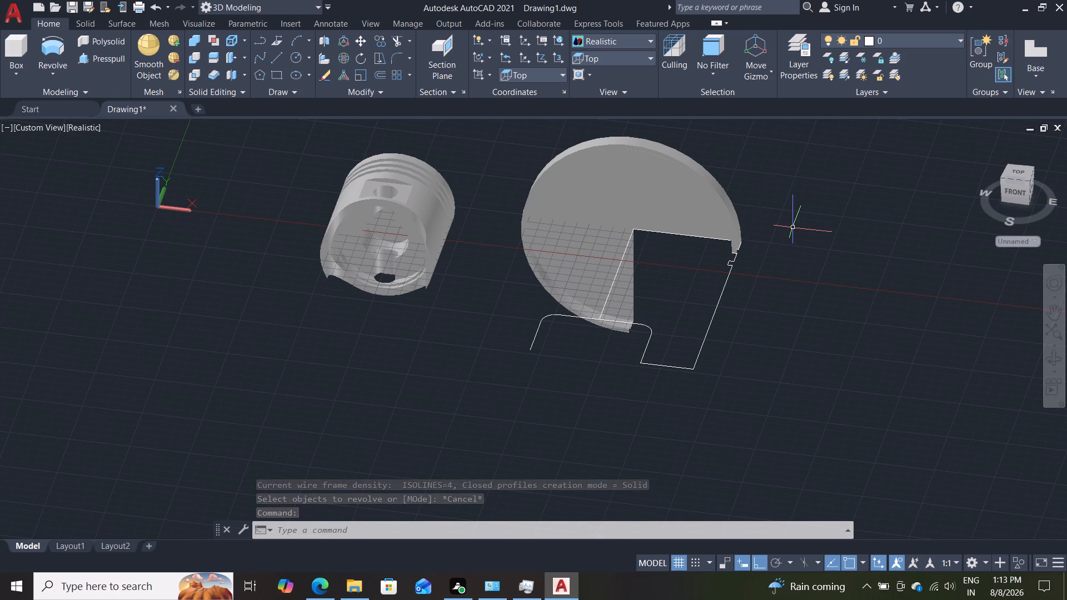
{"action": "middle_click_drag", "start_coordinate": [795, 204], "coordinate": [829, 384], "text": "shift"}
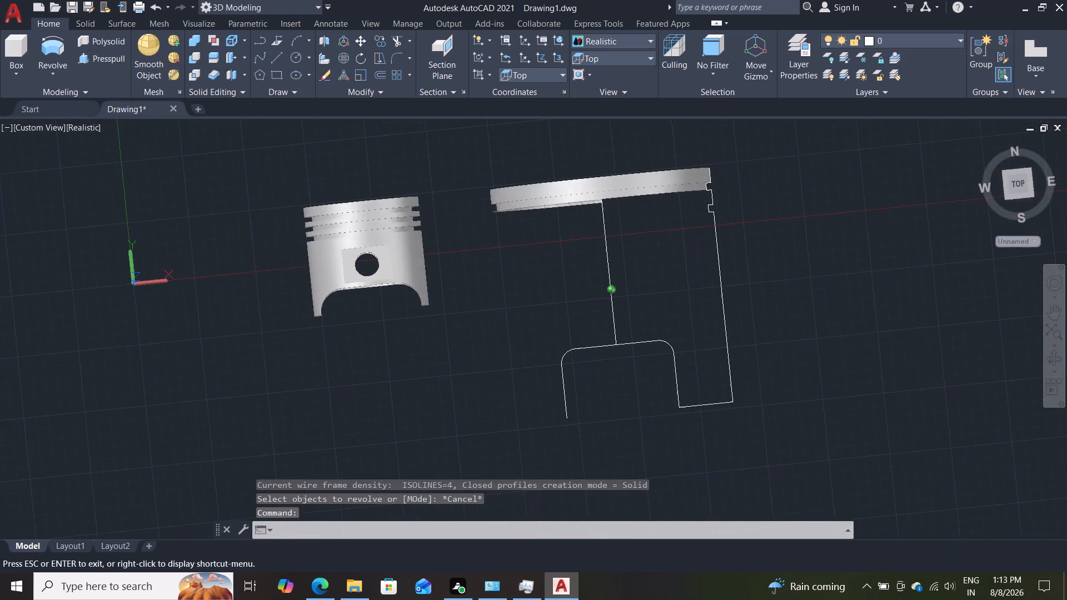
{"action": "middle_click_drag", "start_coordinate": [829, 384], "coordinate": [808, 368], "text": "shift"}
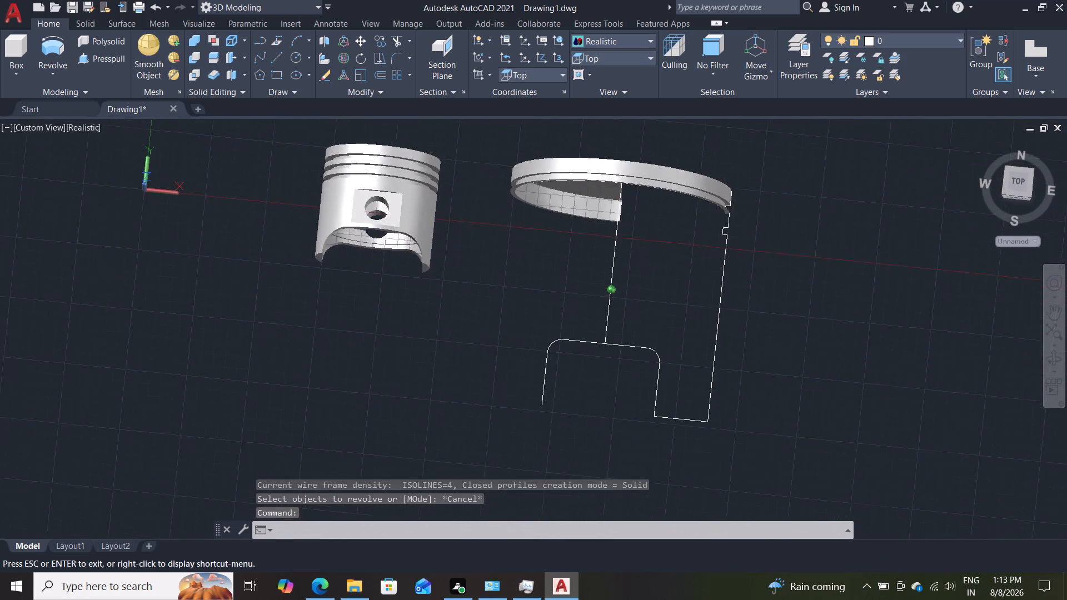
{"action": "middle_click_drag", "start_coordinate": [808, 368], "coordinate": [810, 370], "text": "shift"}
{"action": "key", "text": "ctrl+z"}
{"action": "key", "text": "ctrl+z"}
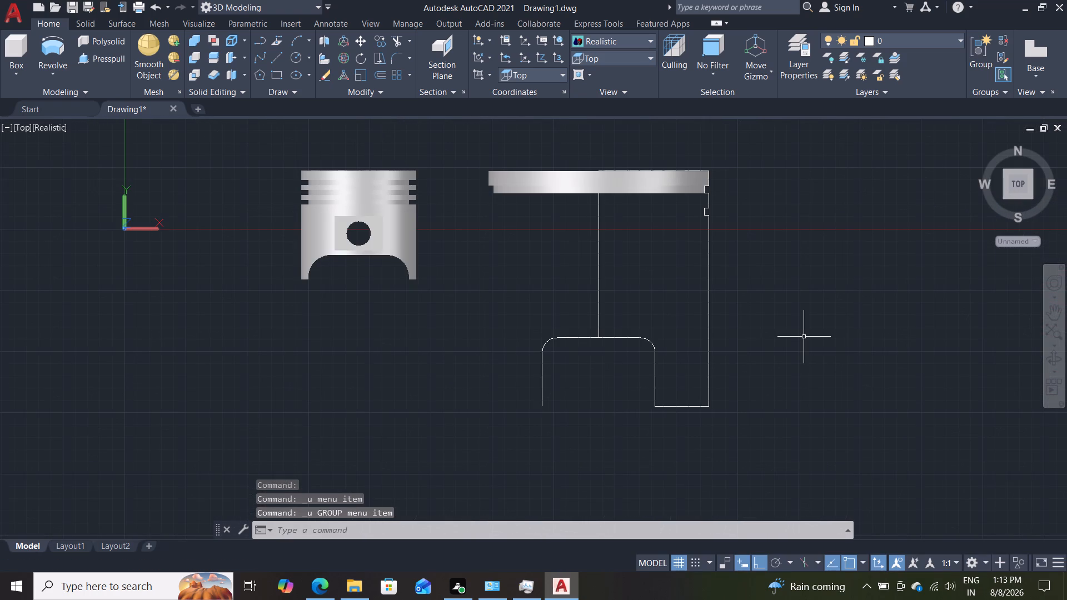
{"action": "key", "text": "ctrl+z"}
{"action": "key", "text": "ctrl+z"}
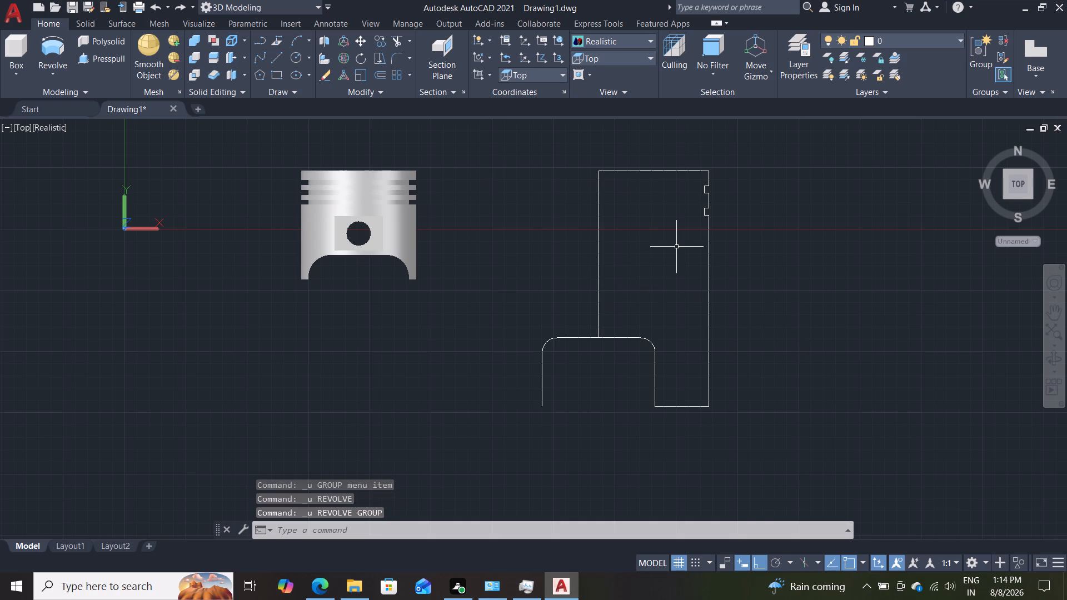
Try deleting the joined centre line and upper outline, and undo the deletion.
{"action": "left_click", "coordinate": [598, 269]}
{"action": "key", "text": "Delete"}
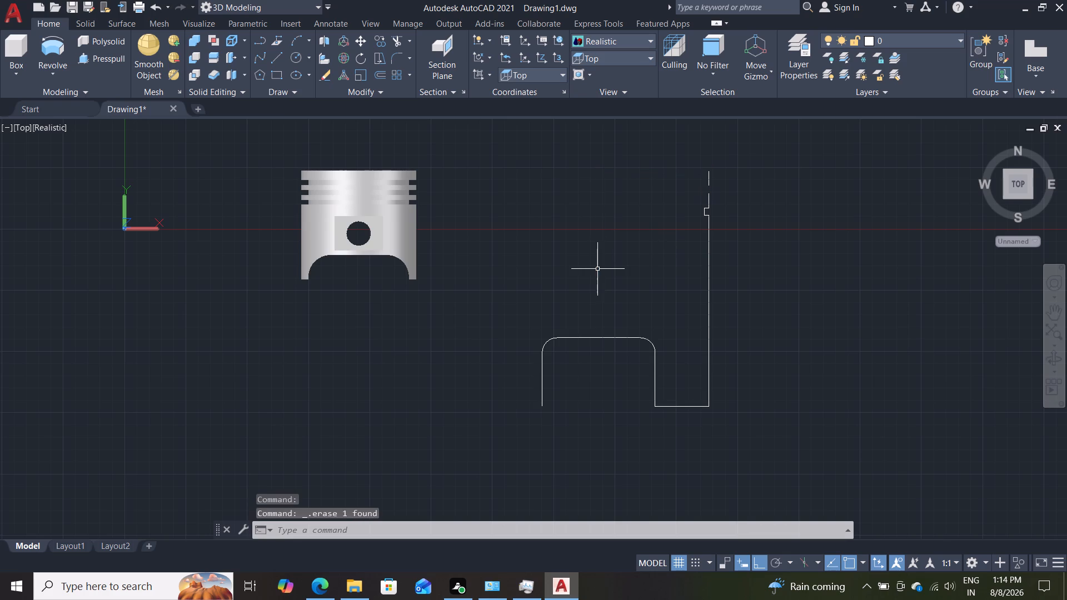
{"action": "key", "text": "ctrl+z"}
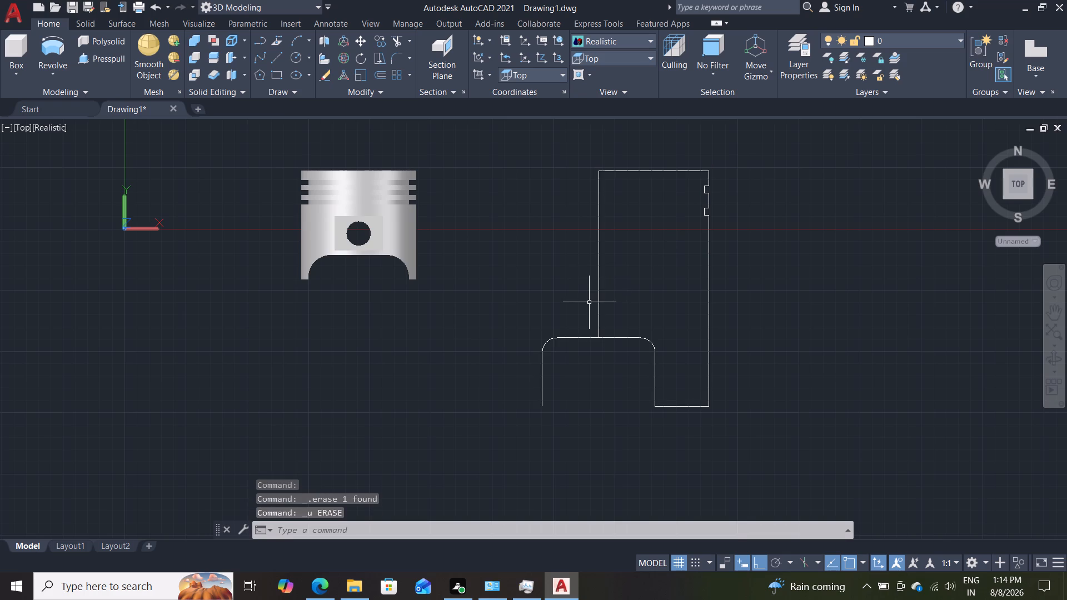
Explode the upper outline polyline and delete the vertical centre line separated from it.
{"action": "left_click_drag", "start_coordinate": [629, 219], "coordinate": [614, 221]}
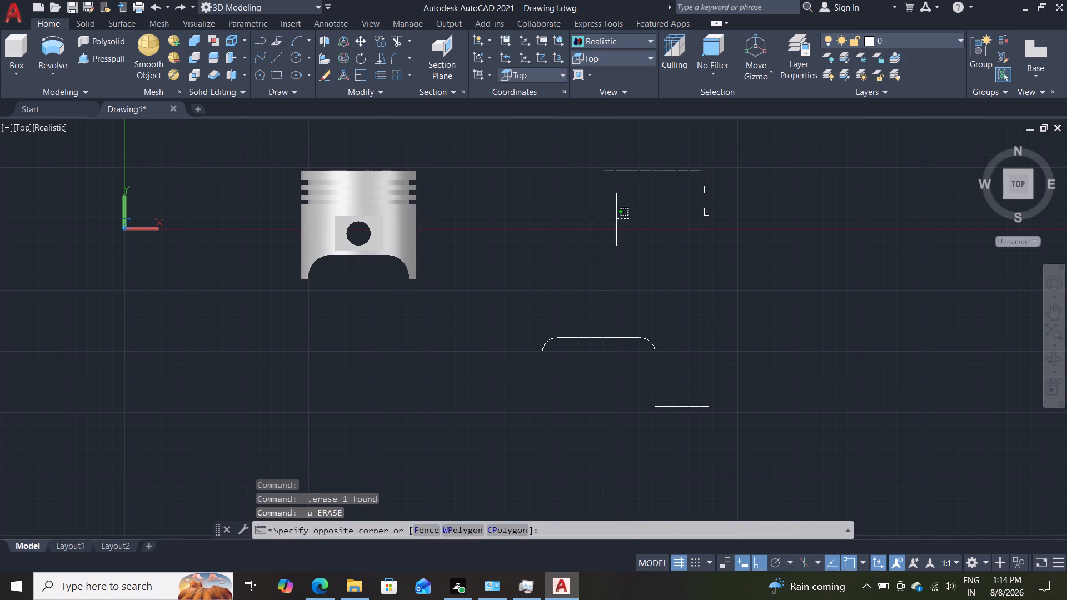
{"action": "left_click_drag", "start_coordinate": [614, 221], "coordinate": [582, 235]}
{"action": "double_click", "coordinate": [582, 235]}
{"action": "left_click", "coordinate": [596, 268]}
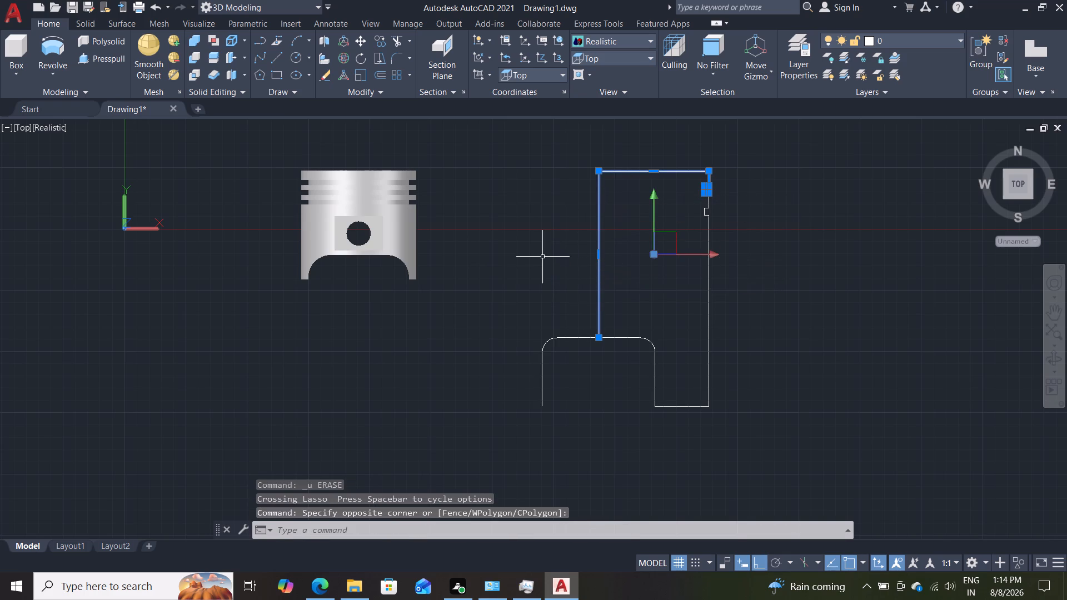
{"action": "key", "text": "x"}
{"action": "key", "text": "Return"}
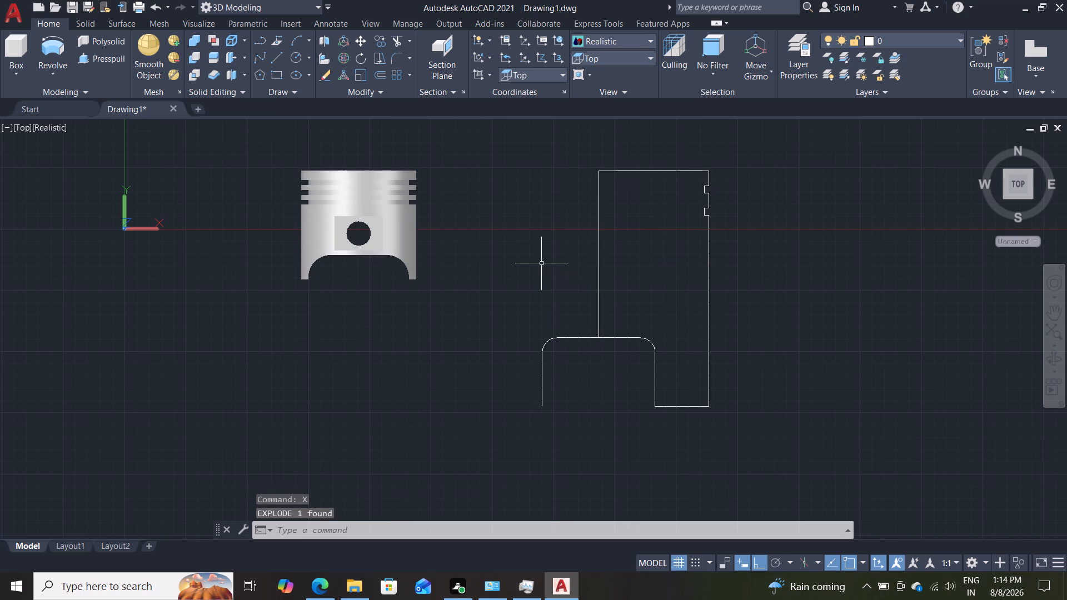
{"action": "left_click", "coordinate": [599, 249]}
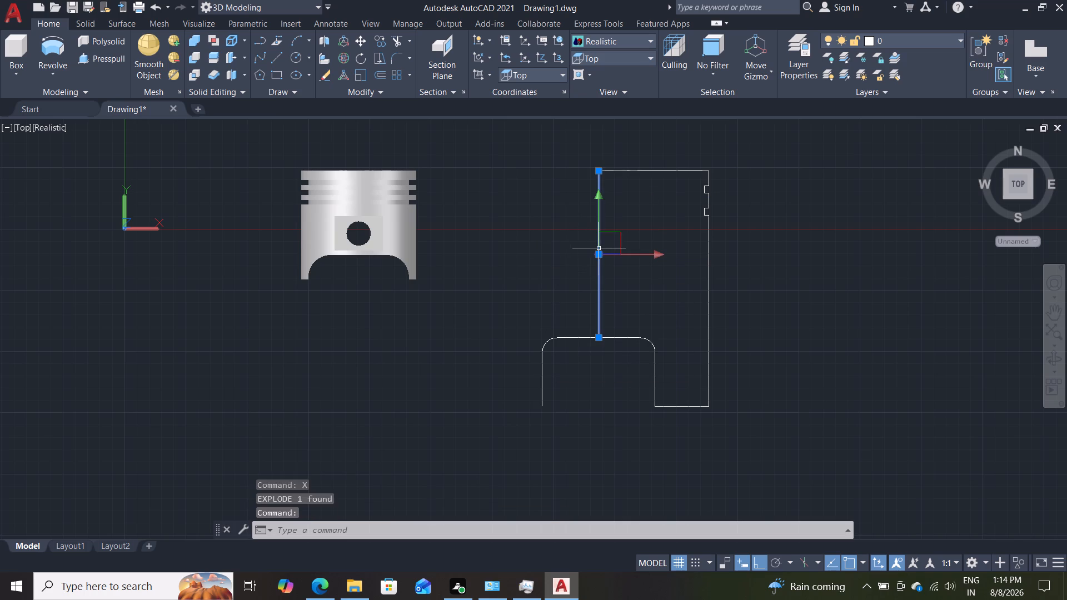
{"action": "key", "text": "Delete"}
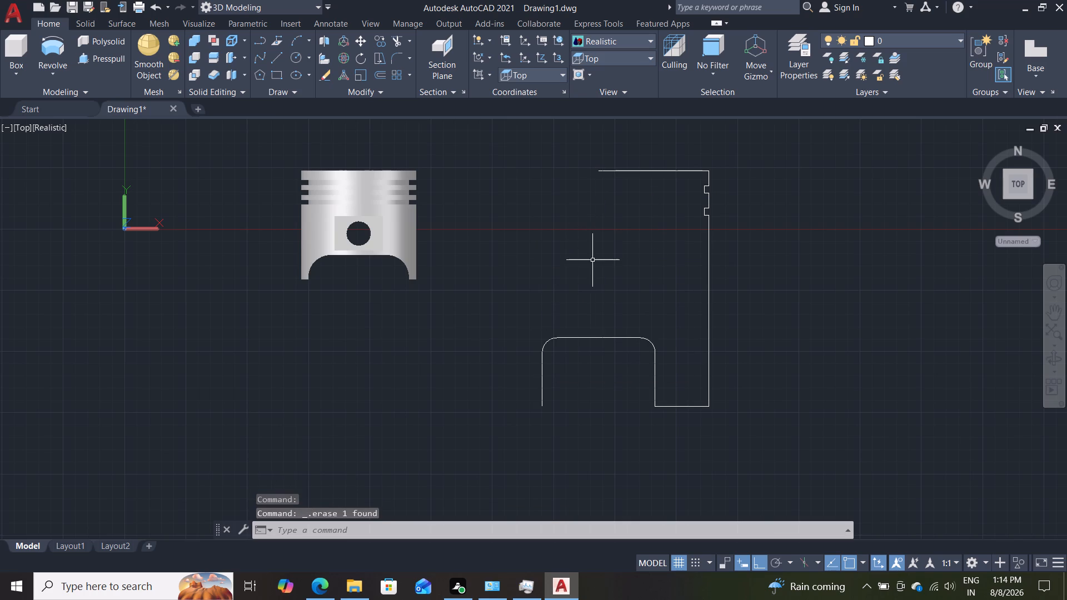
Draw a horizontal line about 11.5 units long from the cutout's right lower end to directly below the top line's left end.
{"action": "key", "text": "l"}
{"action": "key", "text": "Return"}
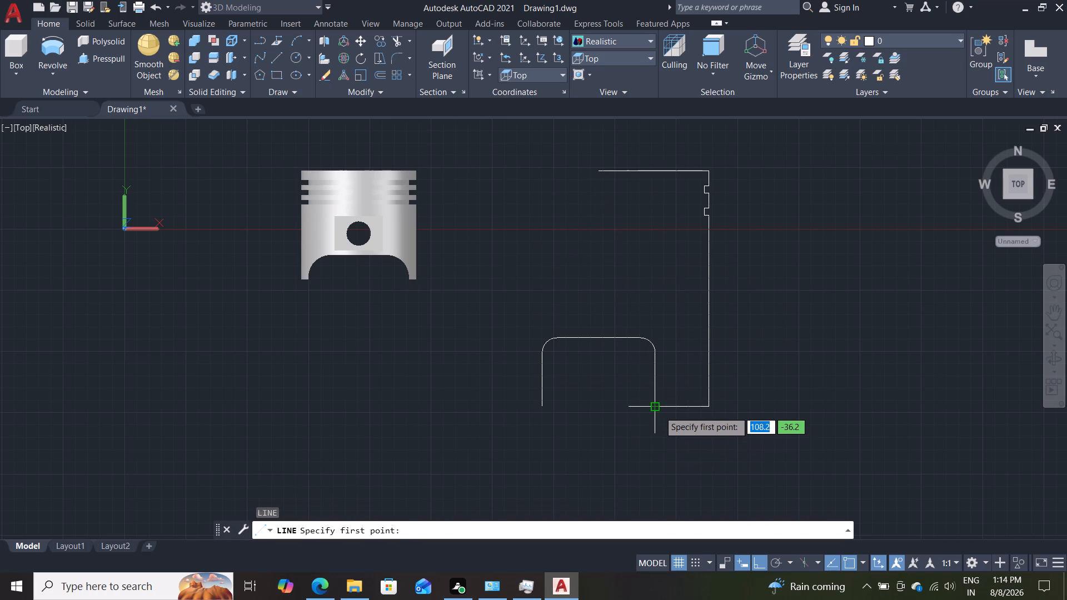
{"action": "left_click", "coordinate": [657, 409]}
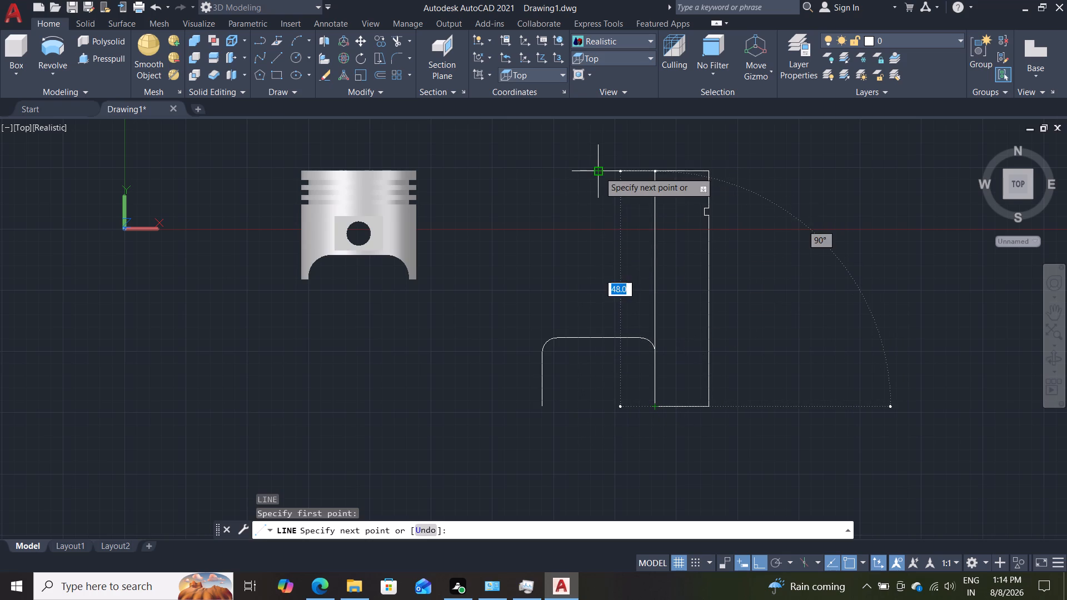
{"action": "left_click", "coordinate": [600, 408]}
{"action": "key", "text": "Escape"}
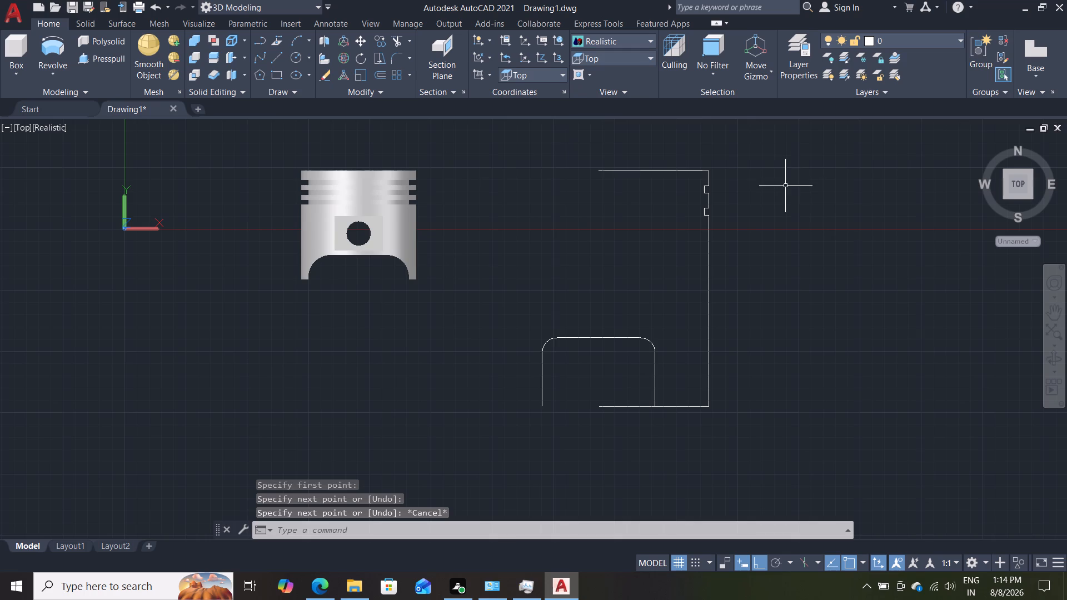
Join the top line, the ring-groove edges and the long outer side of the half profile with Join.
{"action": "left_click_drag", "start_coordinate": [787, 154], "coordinate": [730, 156]}
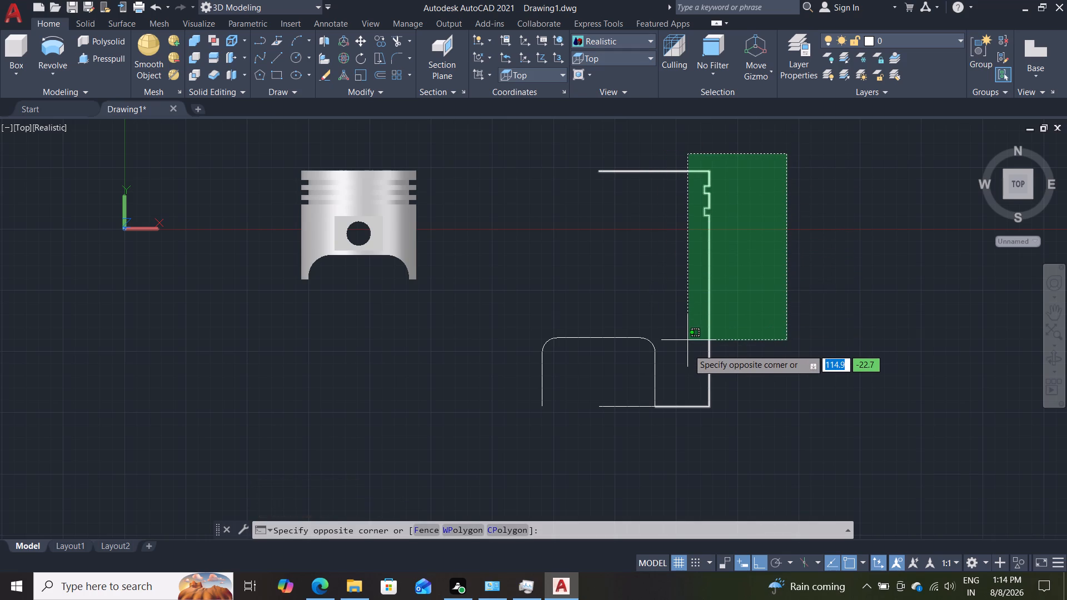
{"action": "left_click", "coordinate": [686, 373]}
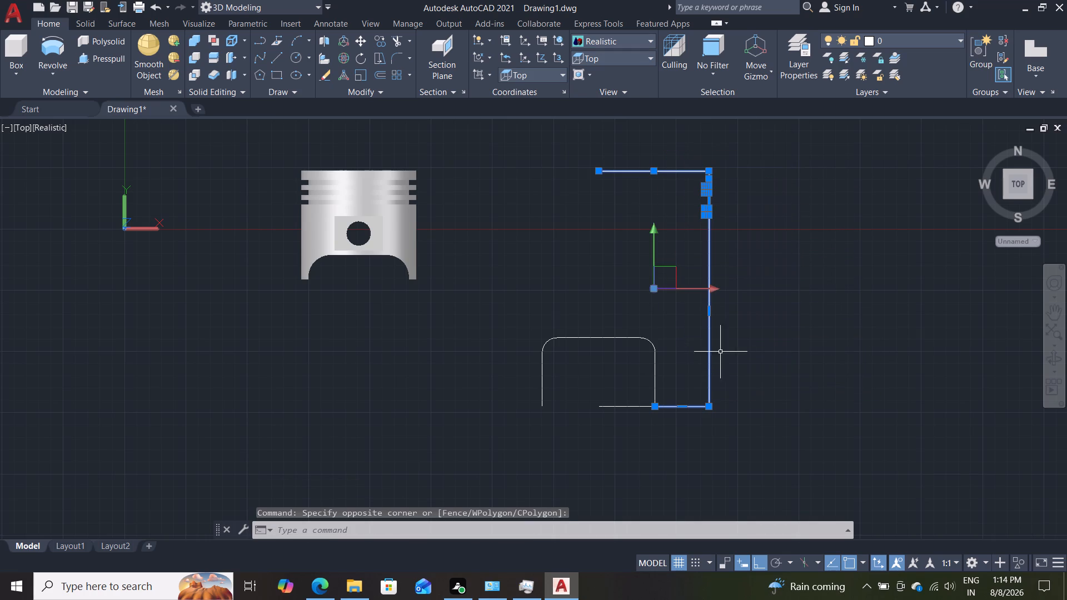
{"action": "key", "text": "j"}
{"action": "key", "text": "Return"}
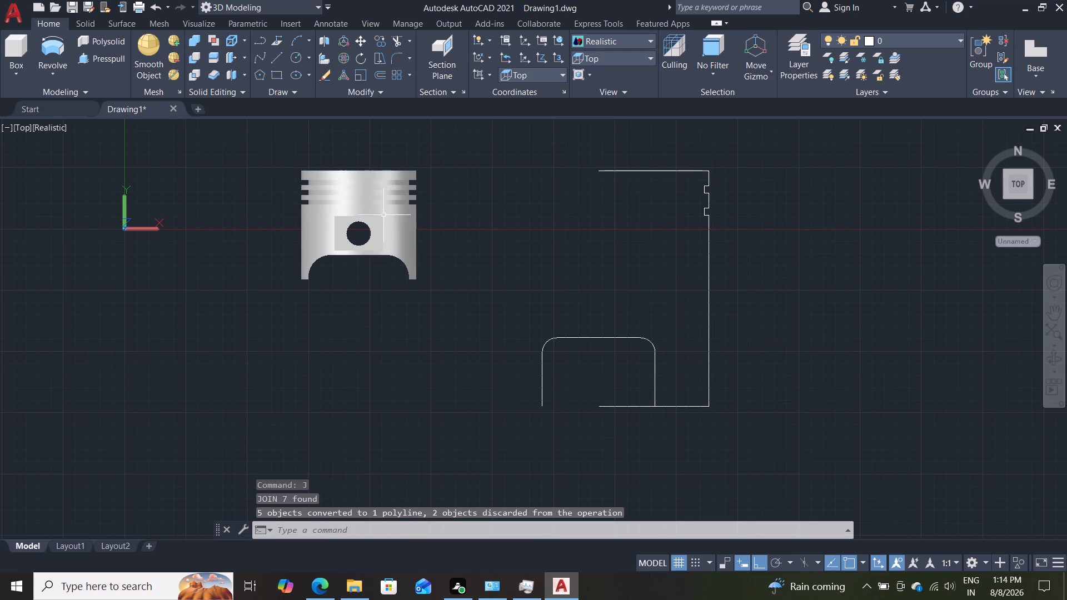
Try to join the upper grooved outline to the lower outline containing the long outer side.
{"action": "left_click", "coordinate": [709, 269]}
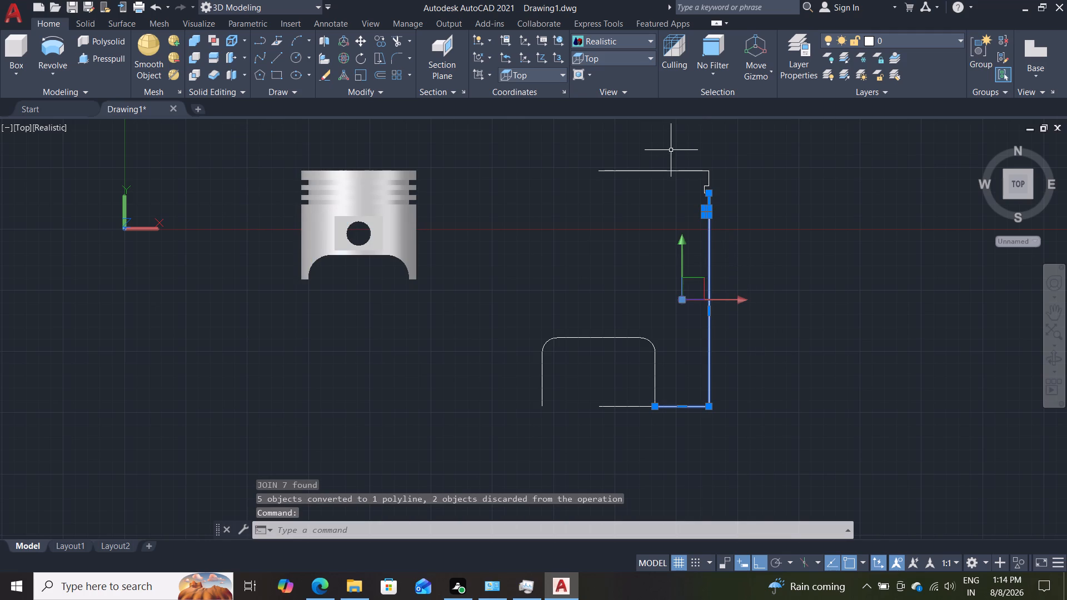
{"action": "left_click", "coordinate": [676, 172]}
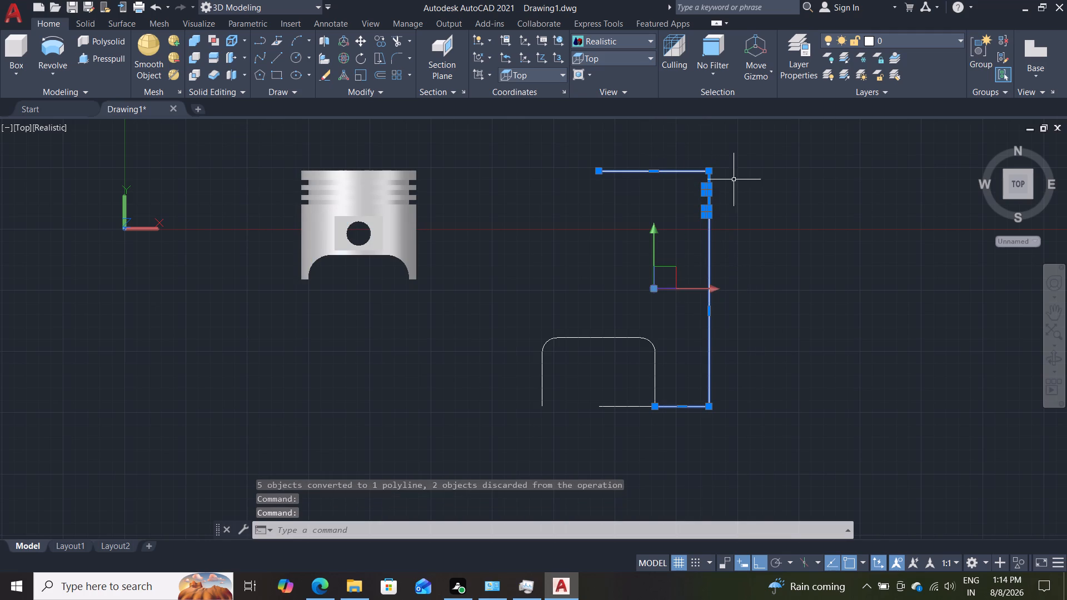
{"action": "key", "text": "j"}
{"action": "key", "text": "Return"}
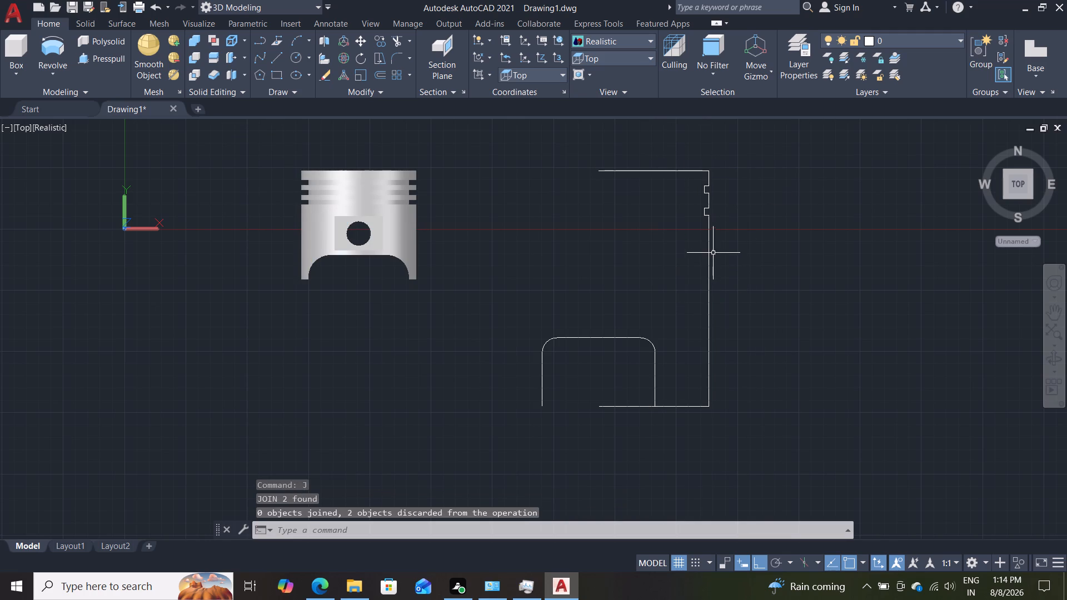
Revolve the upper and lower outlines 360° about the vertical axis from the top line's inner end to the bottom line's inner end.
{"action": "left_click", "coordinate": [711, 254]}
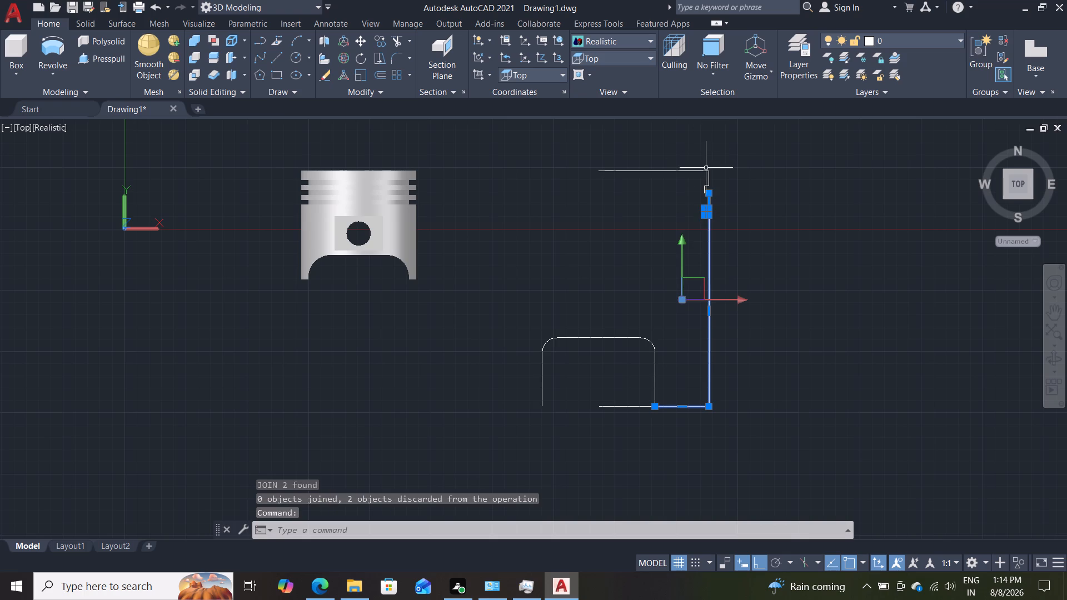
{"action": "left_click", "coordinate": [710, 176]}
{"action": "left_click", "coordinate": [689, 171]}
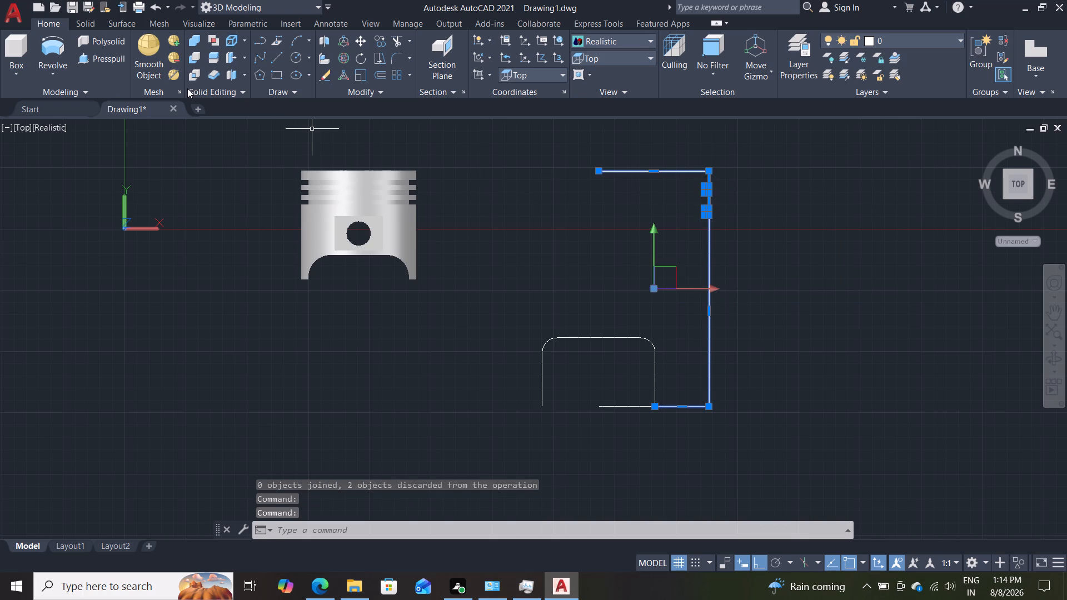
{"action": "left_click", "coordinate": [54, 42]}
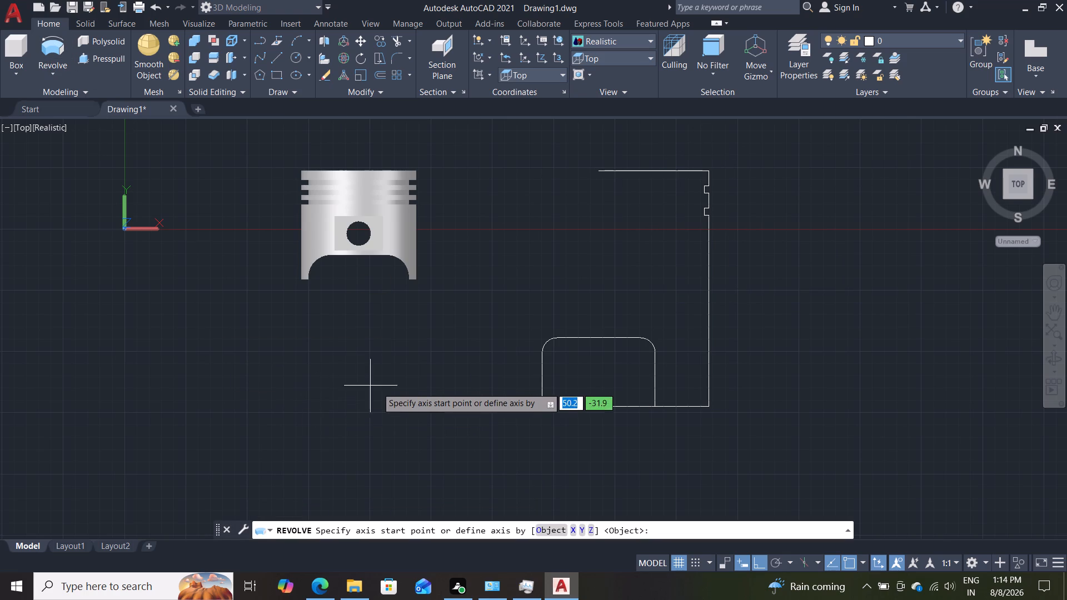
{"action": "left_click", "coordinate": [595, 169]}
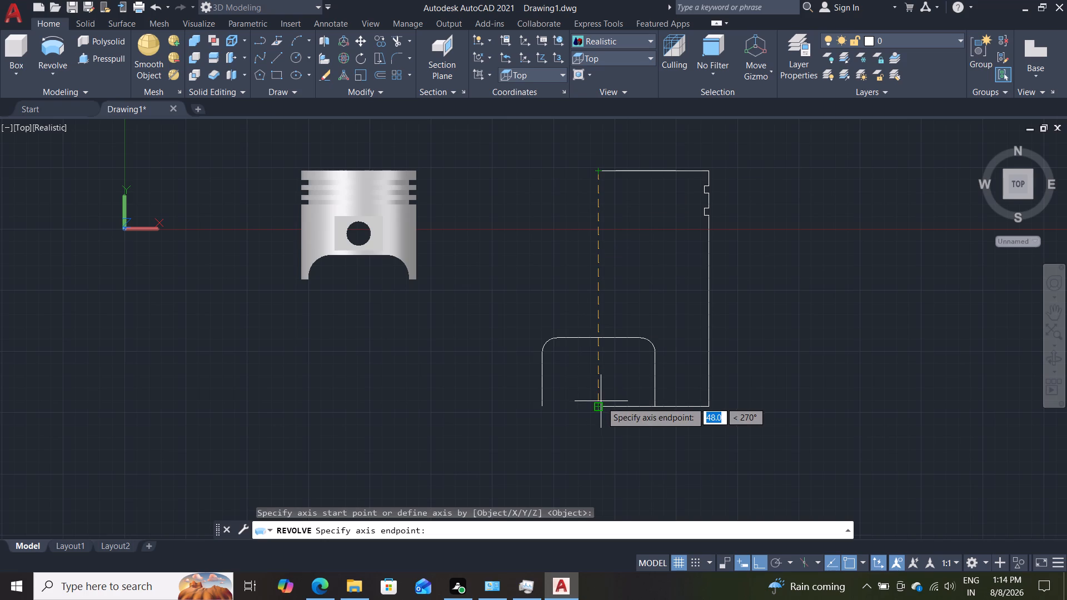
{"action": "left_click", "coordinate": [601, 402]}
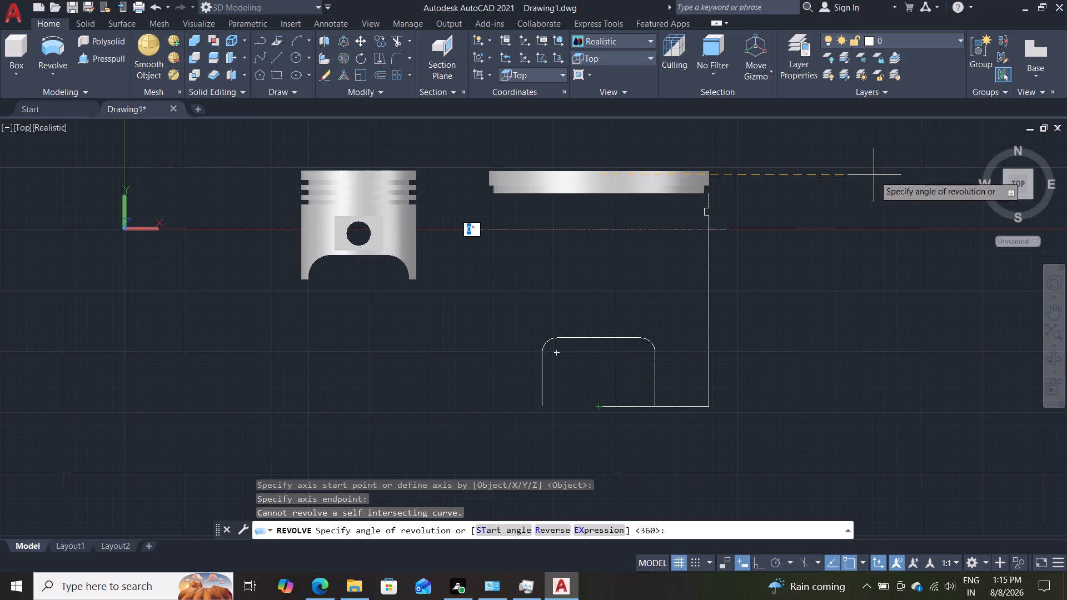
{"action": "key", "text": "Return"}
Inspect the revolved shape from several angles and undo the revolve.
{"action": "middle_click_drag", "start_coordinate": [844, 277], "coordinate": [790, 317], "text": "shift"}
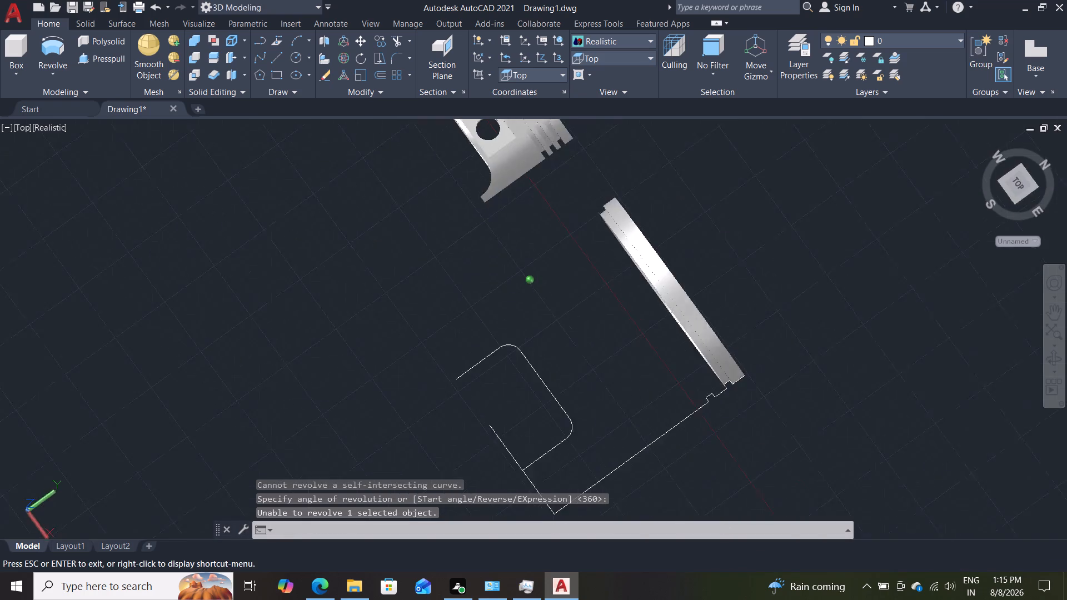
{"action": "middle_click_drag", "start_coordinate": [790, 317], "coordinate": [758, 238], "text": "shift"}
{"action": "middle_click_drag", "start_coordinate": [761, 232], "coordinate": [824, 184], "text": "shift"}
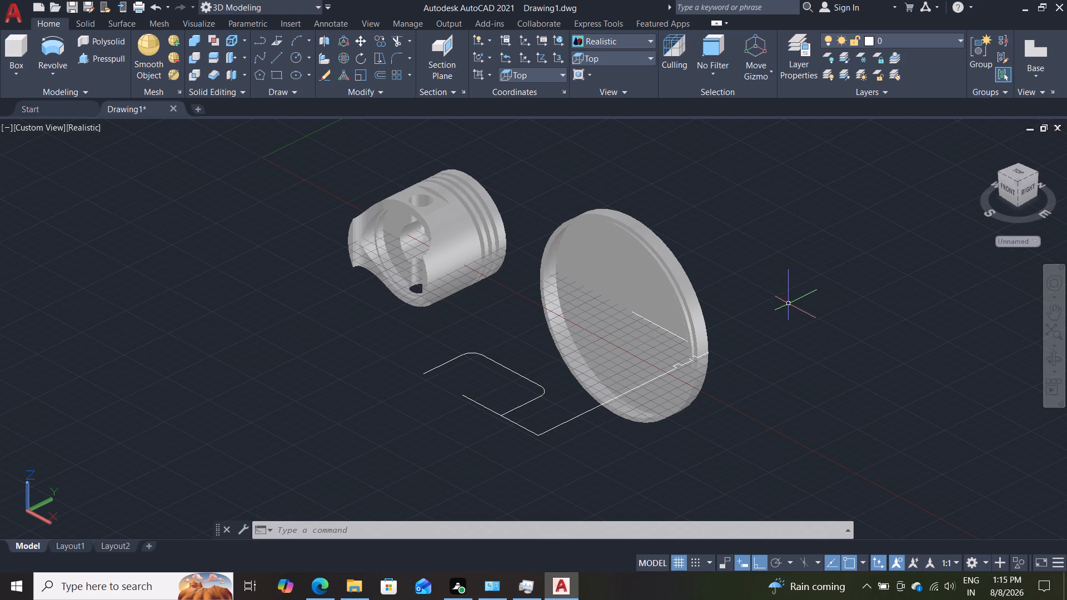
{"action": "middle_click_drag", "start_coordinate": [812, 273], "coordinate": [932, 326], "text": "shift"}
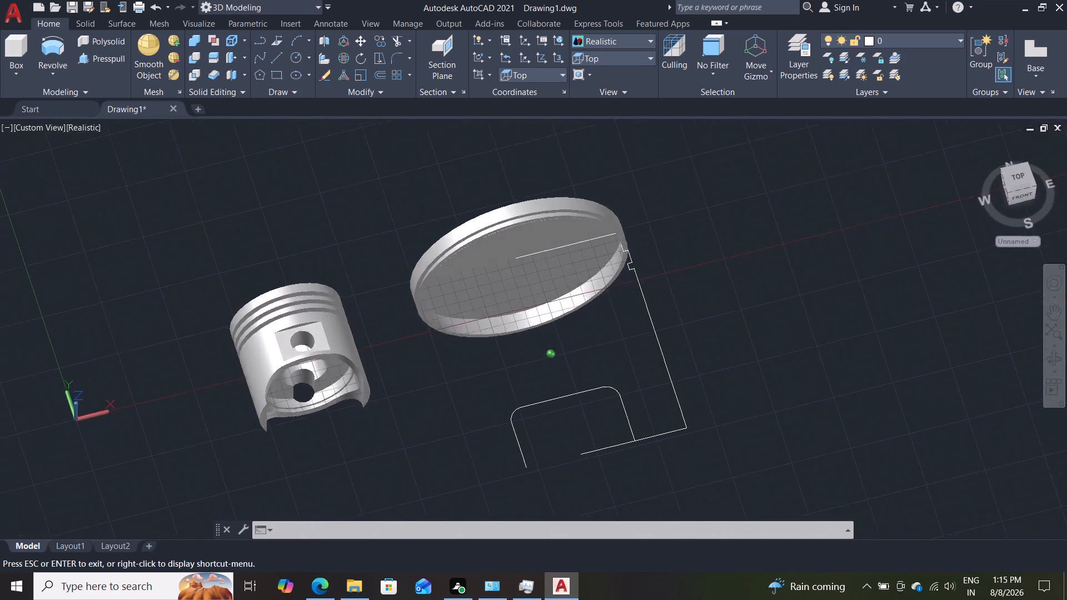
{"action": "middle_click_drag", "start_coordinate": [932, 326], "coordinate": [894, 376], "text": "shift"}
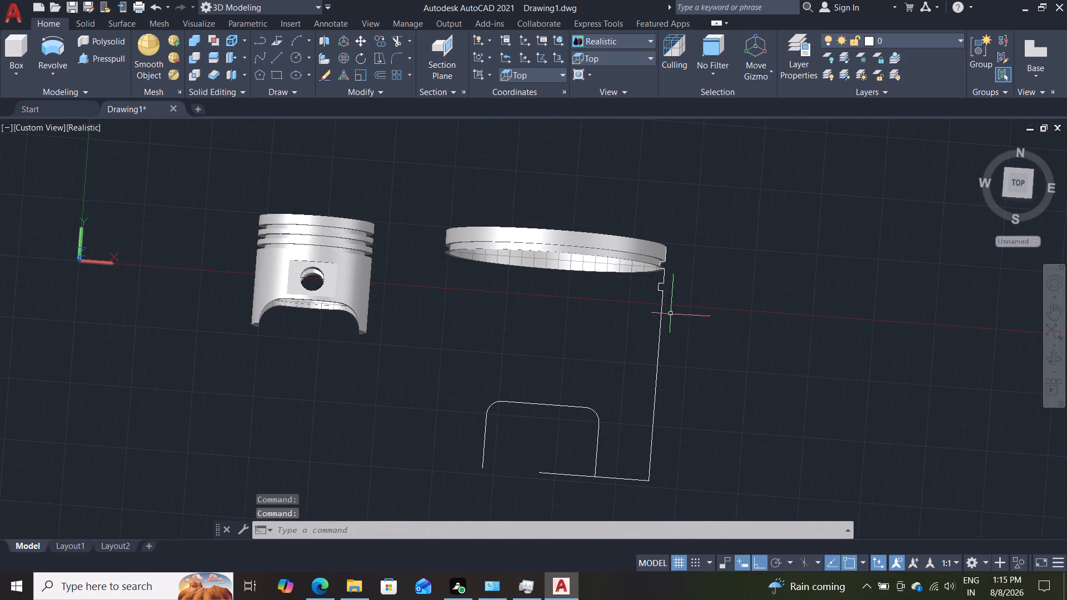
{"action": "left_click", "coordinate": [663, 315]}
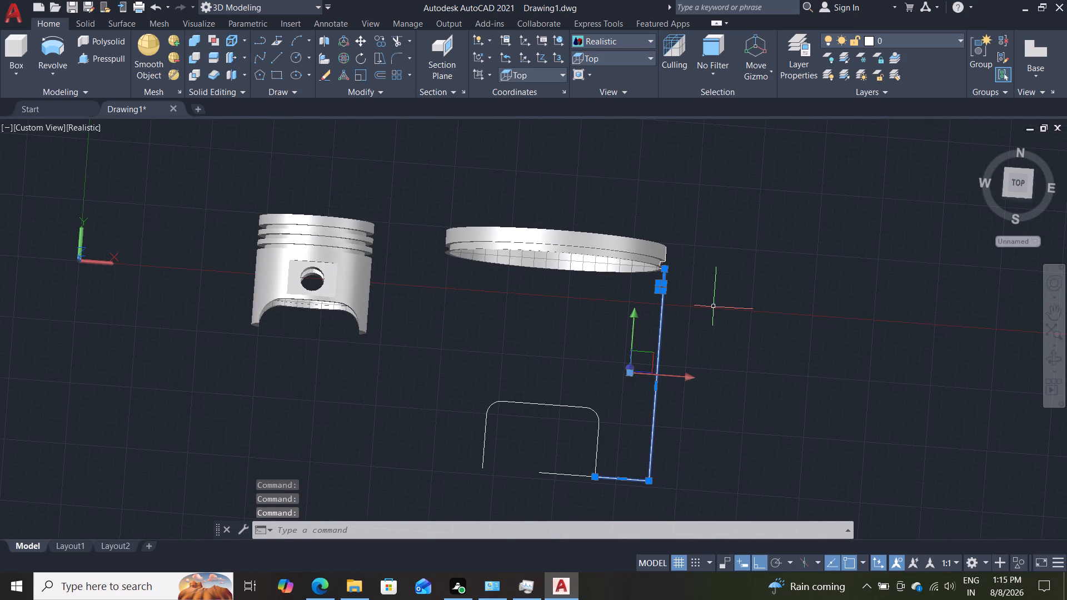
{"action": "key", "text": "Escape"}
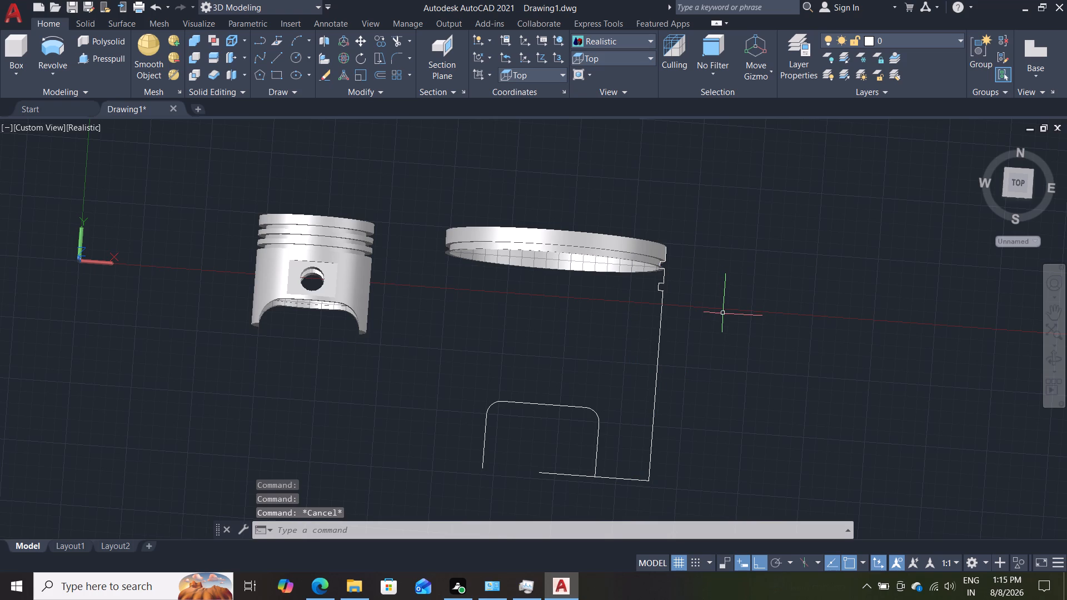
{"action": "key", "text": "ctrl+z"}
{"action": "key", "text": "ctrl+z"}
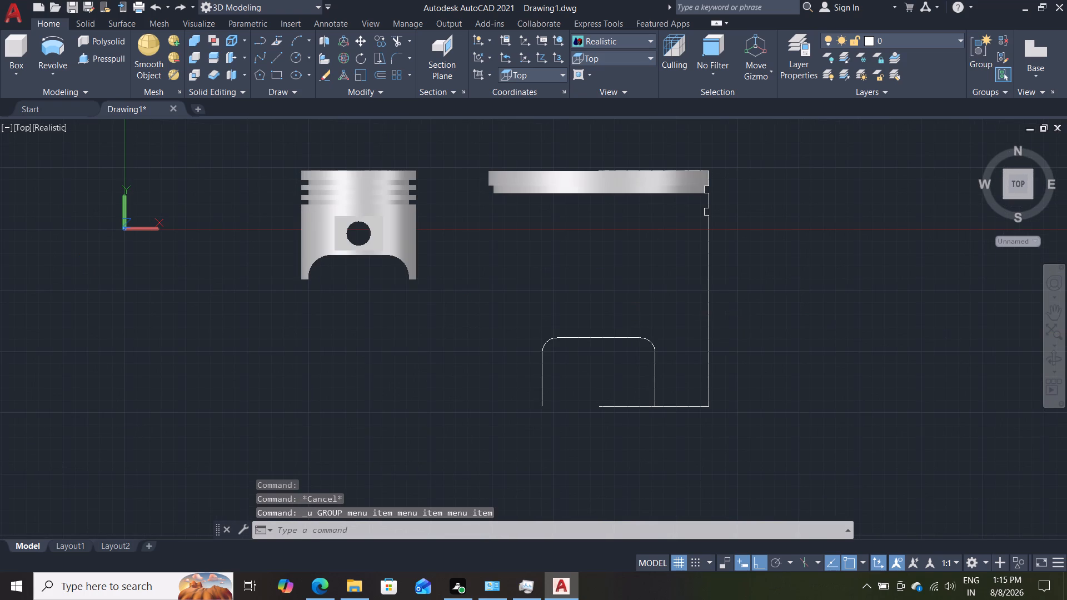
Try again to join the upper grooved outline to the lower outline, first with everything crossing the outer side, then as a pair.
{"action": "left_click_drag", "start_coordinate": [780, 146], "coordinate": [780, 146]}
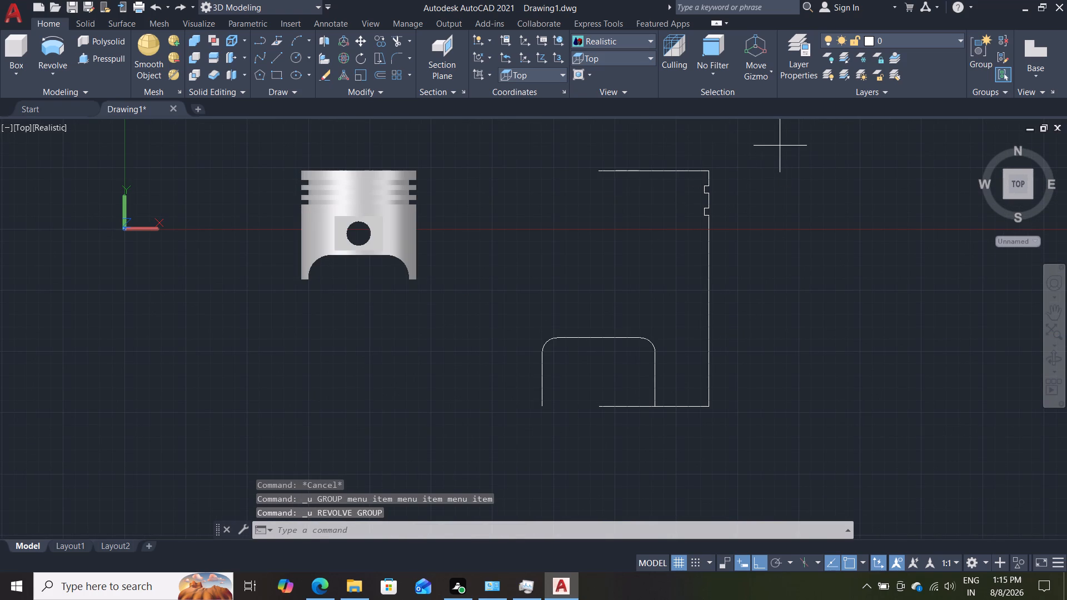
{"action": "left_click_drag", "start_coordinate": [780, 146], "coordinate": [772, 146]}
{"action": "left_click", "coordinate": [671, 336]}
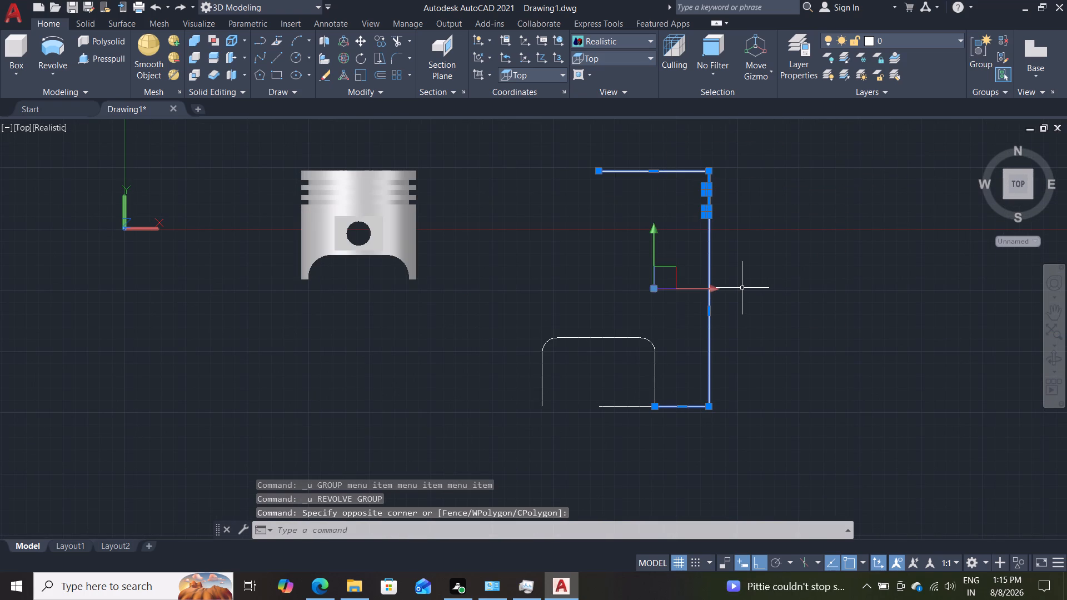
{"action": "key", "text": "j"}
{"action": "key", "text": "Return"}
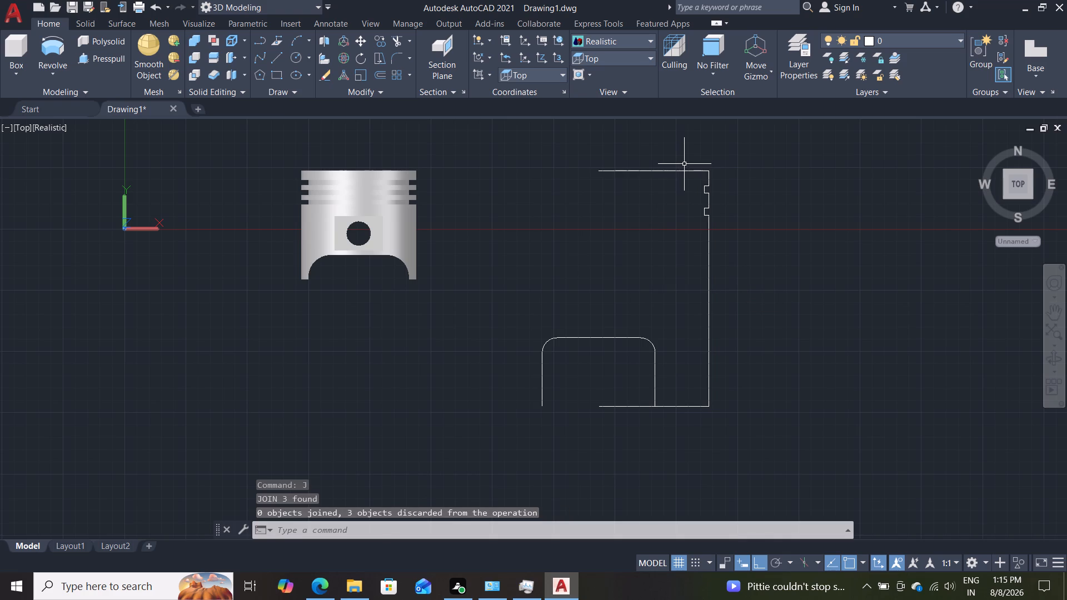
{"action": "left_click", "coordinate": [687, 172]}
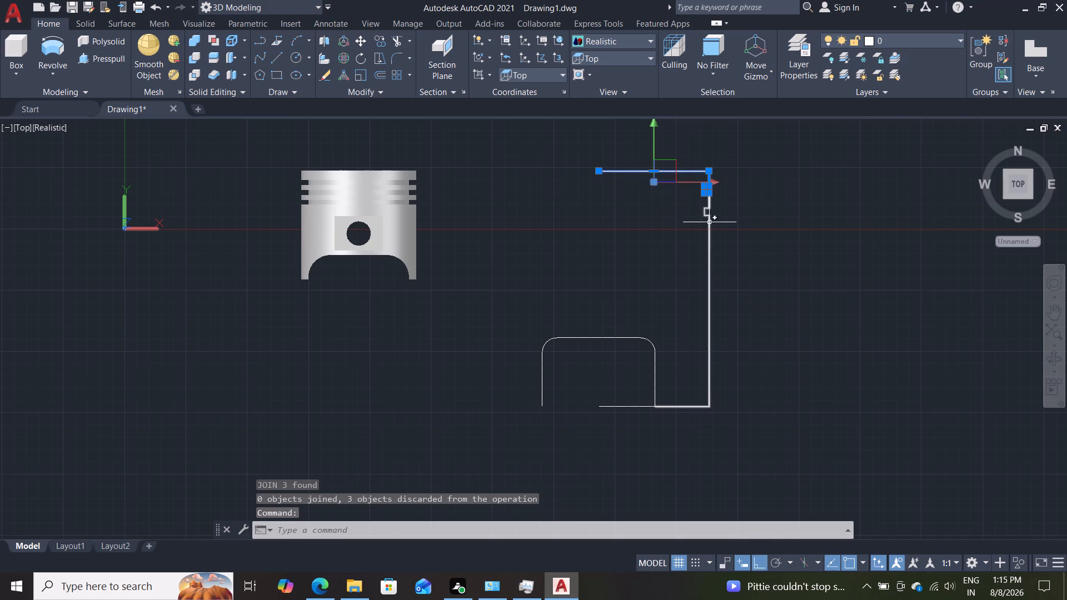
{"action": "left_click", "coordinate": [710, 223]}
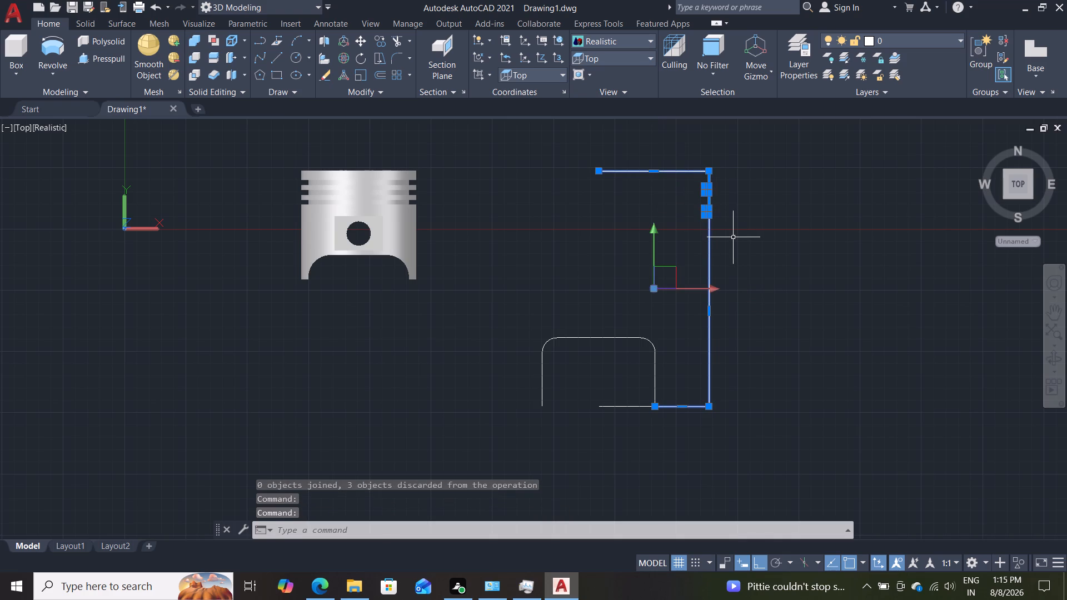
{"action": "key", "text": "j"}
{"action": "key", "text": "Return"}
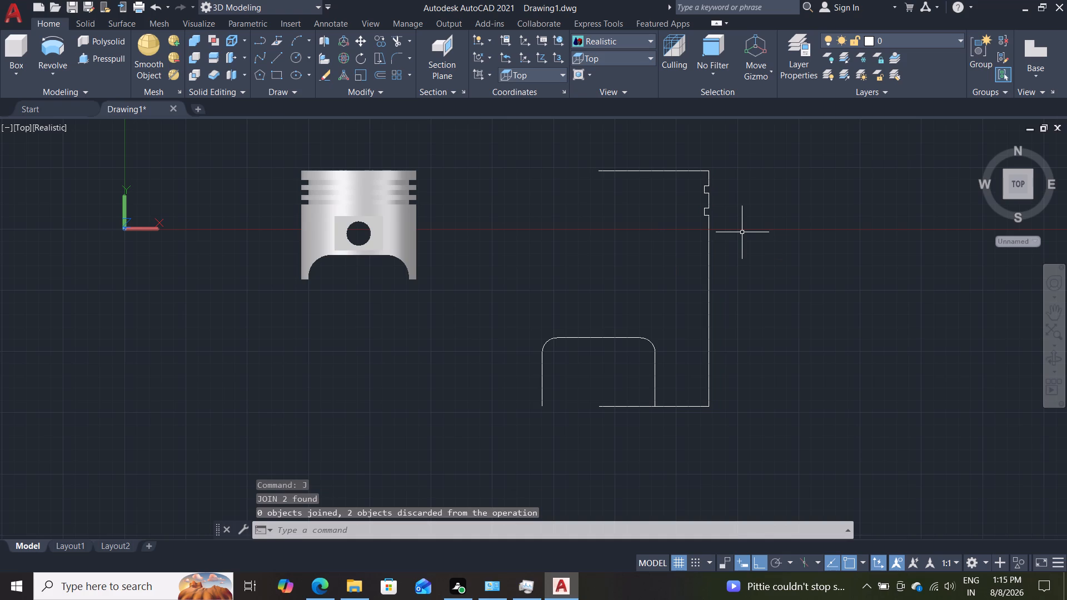
Examine the upper outline and its connection to the lower outline near the ring grooves, up close and from several angles.
{"action": "left_click", "coordinate": [711, 179]}
{"action": "left_click", "coordinate": [707, 181]}
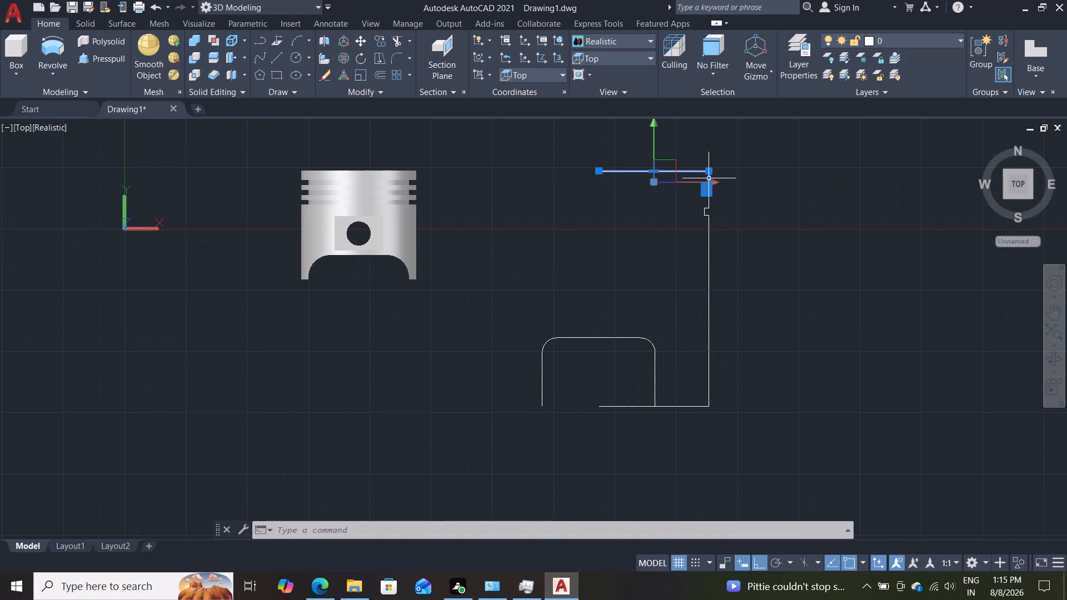
{"action": "scroll", "coordinate": [749, 242], "scroll_direction": "up", "scroll_amount": 4}
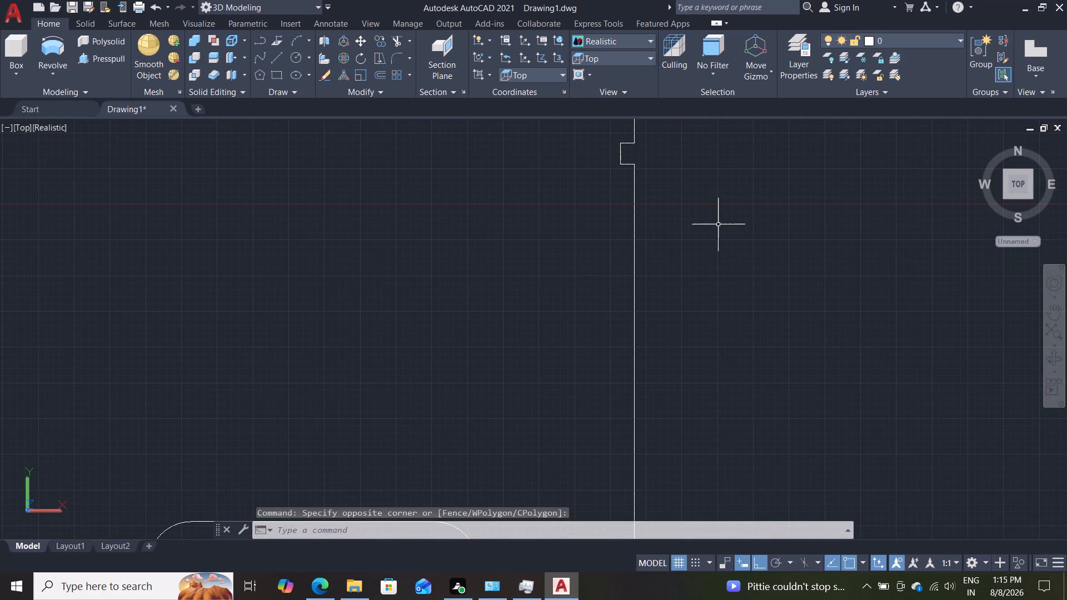
{"action": "scroll", "coordinate": [738, 212], "scroll_direction": "down", "scroll_amount": 2}
{"action": "scroll", "coordinate": [737, 203], "scroll_direction": "up", "scroll_amount": 2}
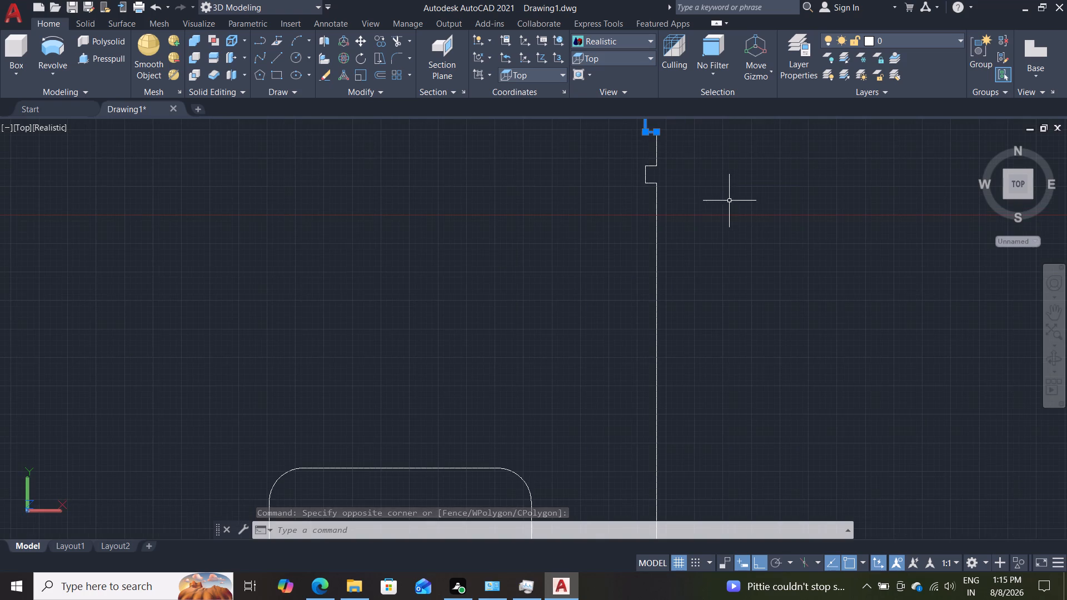
{"action": "middle_click_drag", "start_coordinate": [725, 209], "coordinate": [749, 237], "text": "shift"}
{"action": "scroll", "coordinate": [764, 231], "scroll_direction": "down", "scroll_amount": 1}
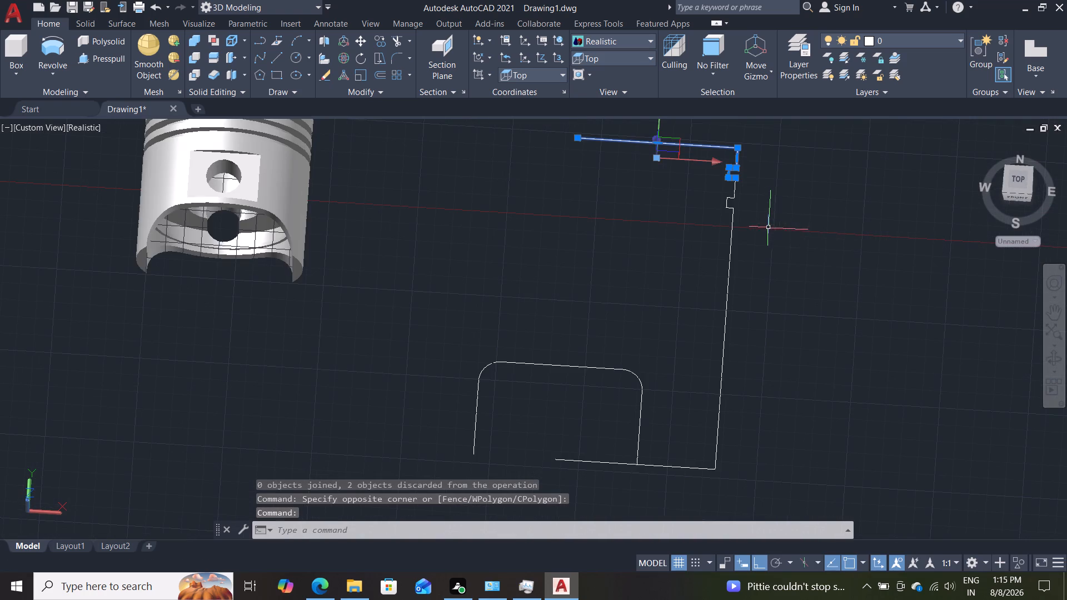
{"action": "middle_click_drag", "start_coordinate": [785, 251], "coordinate": [780, 167], "text": "shift"}
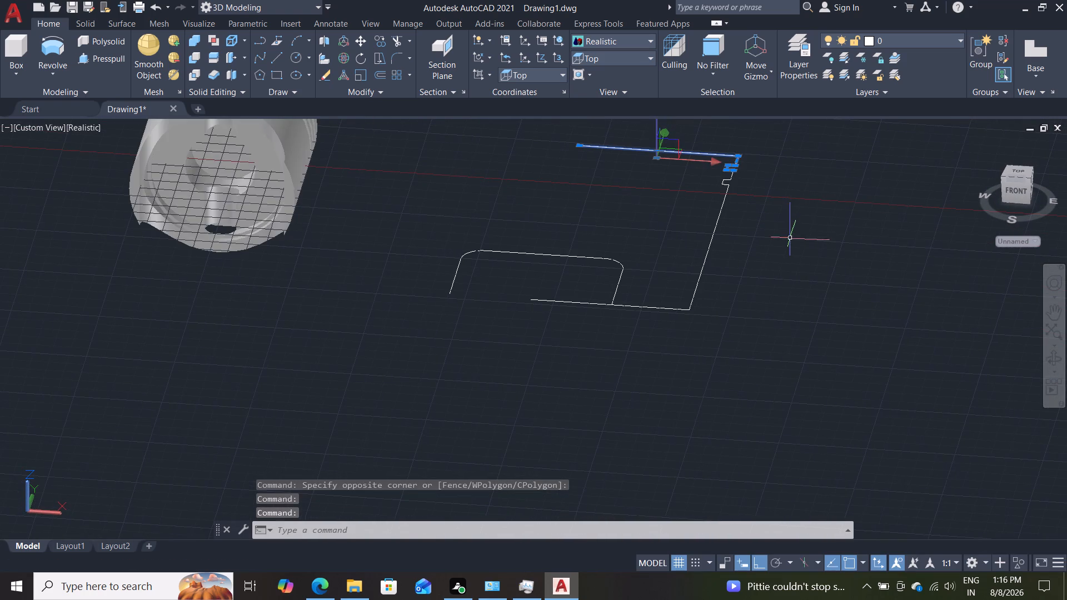
{"action": "middle_click_drag", "start_coordinate": [792, 242], "coordinate": [770, 217], "text": "shift"}
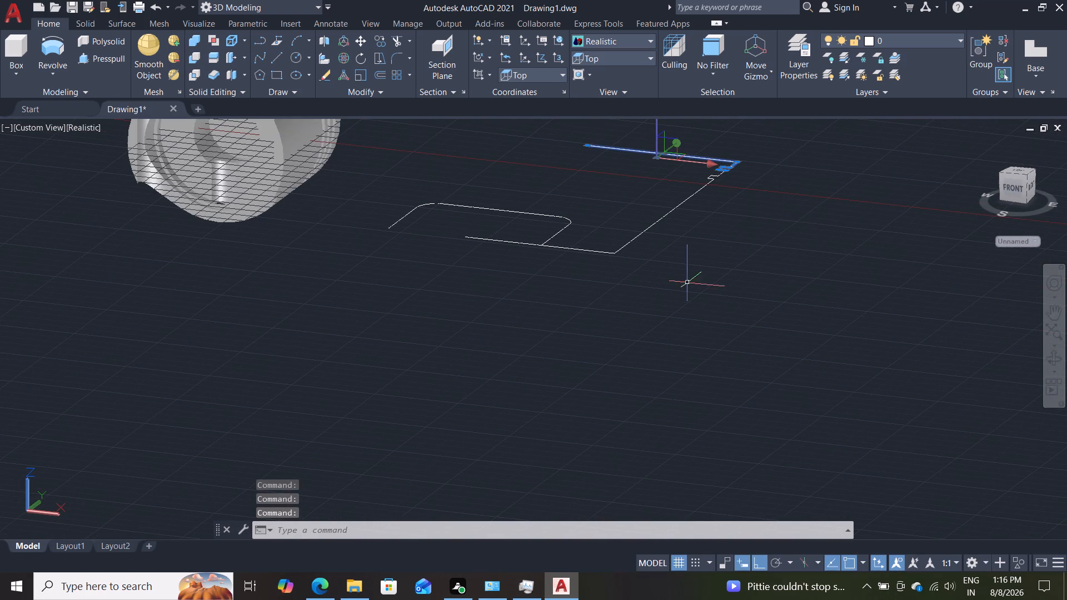
{"action": "scroll", "coordinate": [686, 283], "scroll_direction": "down", "scroll_amount": 1}
{"action": "middle_click_drag", "start_coordinate": [686, 283], "coordinate": [655, 230], "text": "shift"}
{"action": "middle_click_drag", "start_coordinate": [631, 278], "coordinate": [631, 294], "text": "shift"}
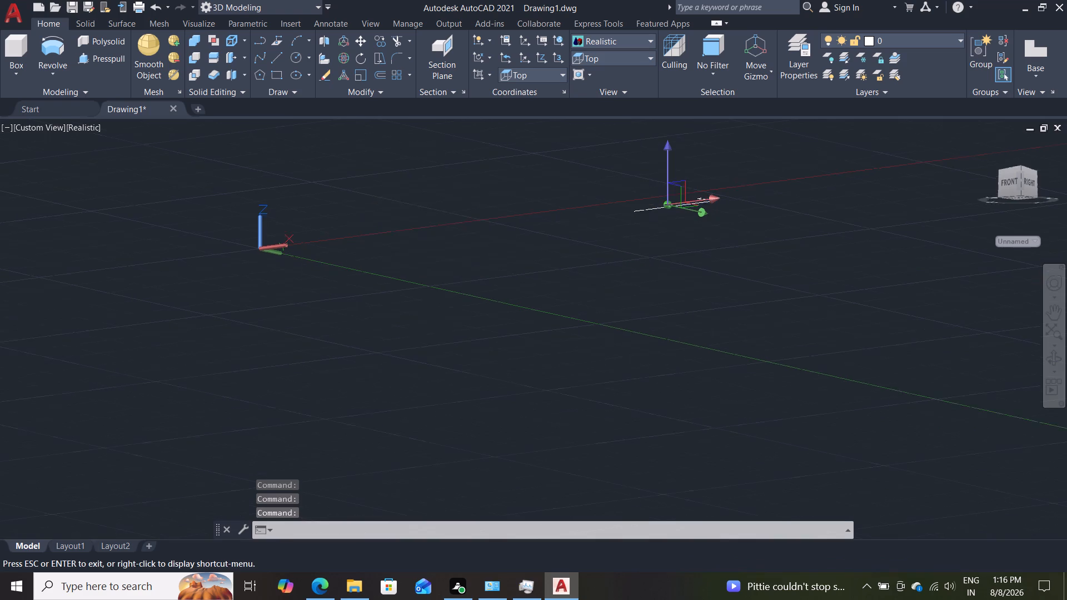
{"action": "middle_click_drag", "start_coordinate": [631, 294], "coordinate": [639, 422], "text": "shift"}
{"action": "scroll", "coordinate": [740, 321], "scroll_direction": "down", "scroll_amount": 1}
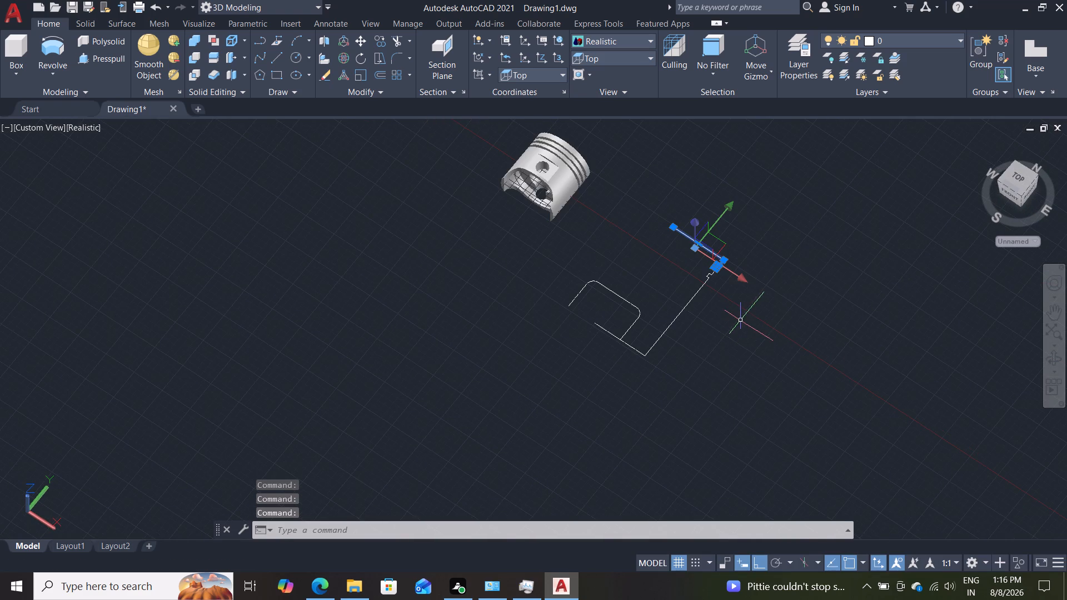
{"action": "key", "text": "Escape"}
{"action": "key", "text": "Escape"}
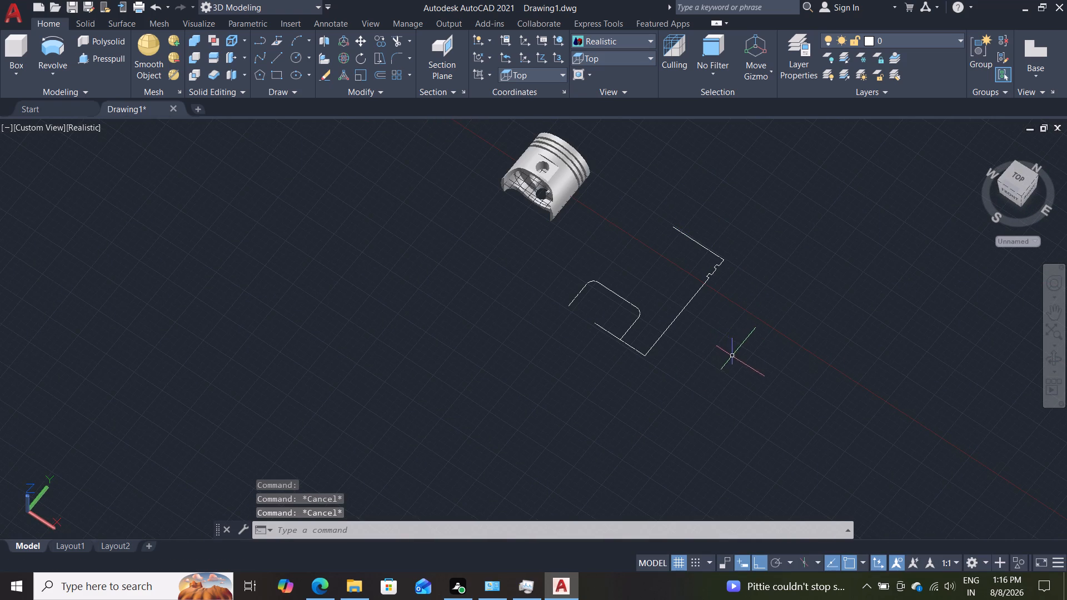
{"action": "middle_click_drag", "start_coordinate": [732, 357], "coordinate": [825, 316], "text": "shift"}
{"action": "scroll", "coordinate": [767, 294], "scroll_direction": "up", "scroll_amount": 2}
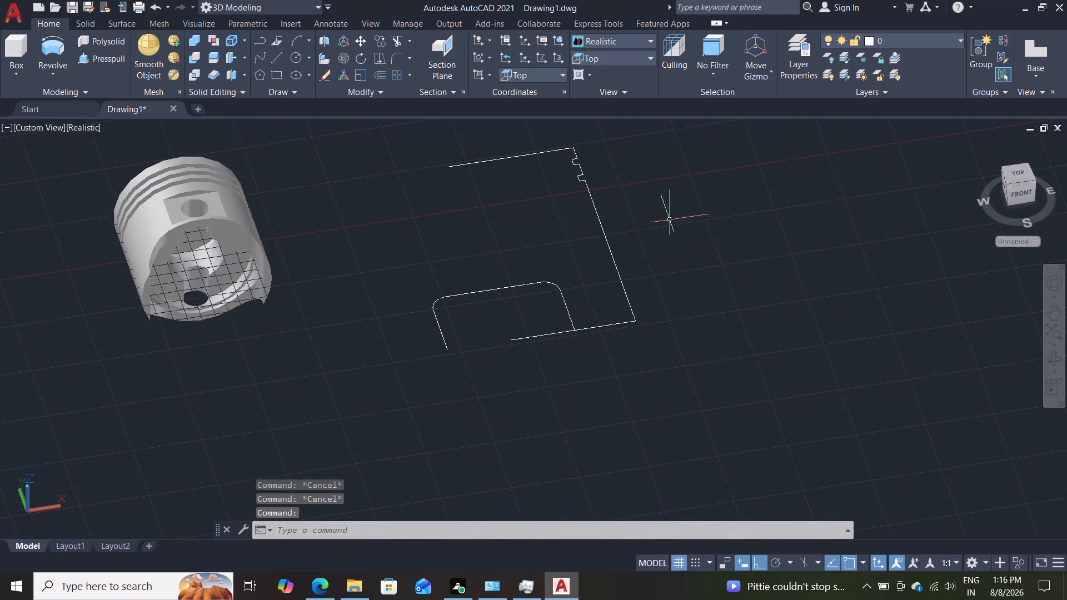
{"action": "middle_click_drag", "start_coordinate": [667, 226], "coordinate": [631, 418]}
{"action": "middle_click_drag", "start_coordinate": [649, 318], "coordinate": [636, 421], "text": "shift"}
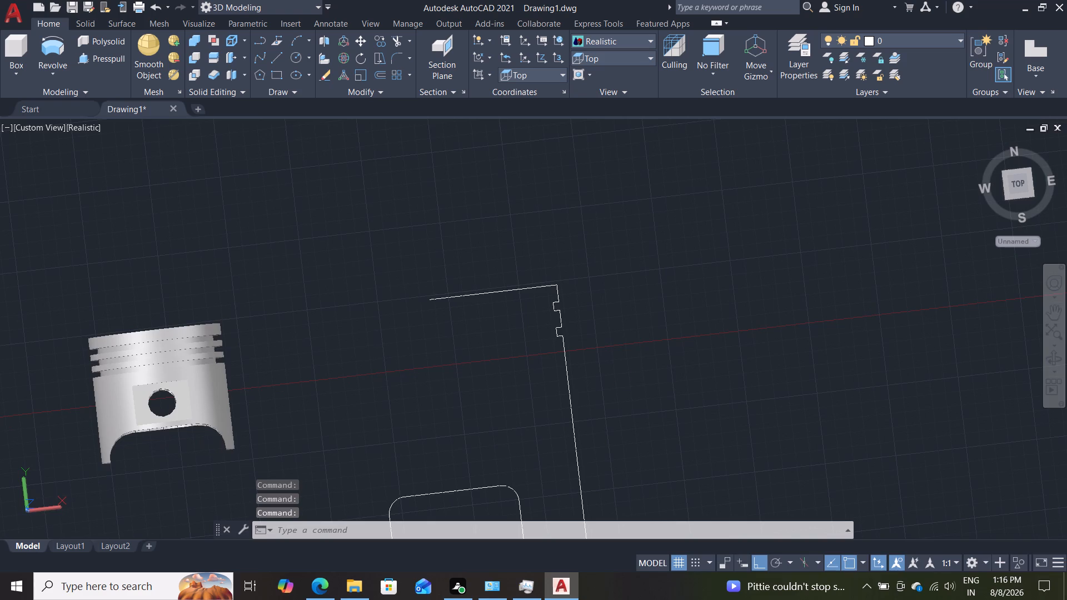
Examine how far the lower outline extends and its meeting point with the upper outline at the upper ring groove, up close.
{"action": "middle_click_drag", "start_coordinate": [628, 381], "coordinate": [629, 325]}
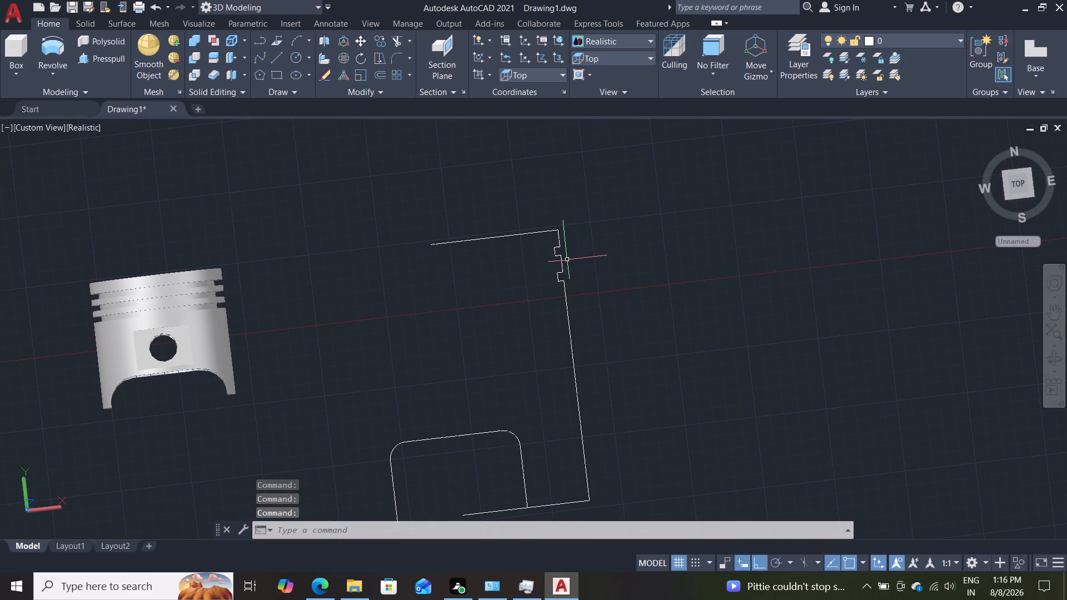
{"action": "left_click", "coordinate": [561, 262]}
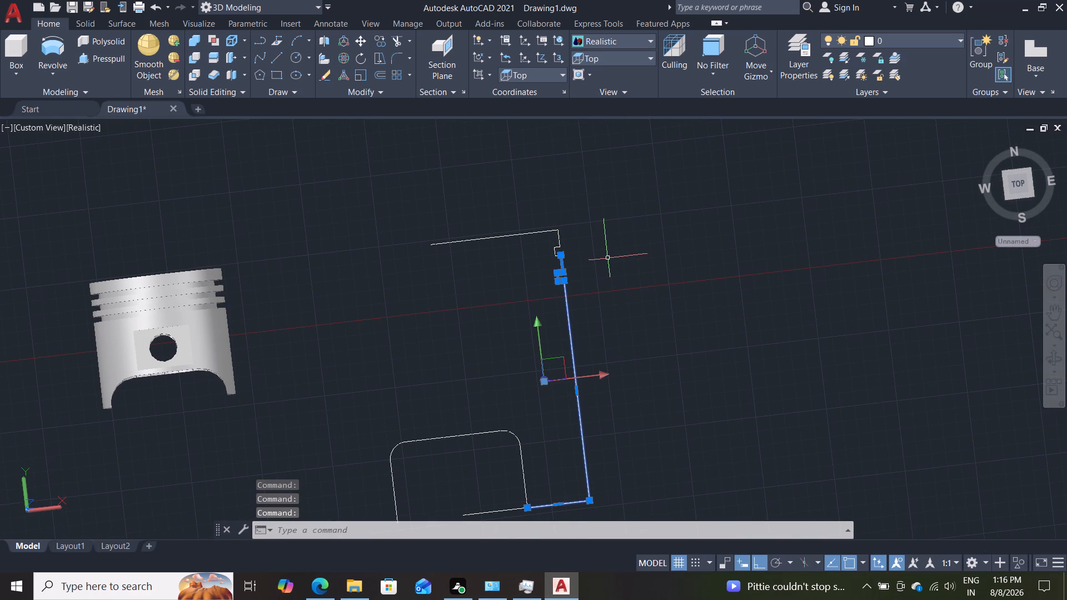
{"action": "scroll", "coordinate": [608, 269], "scroll_direction": "up", "scroll_amount": 1}
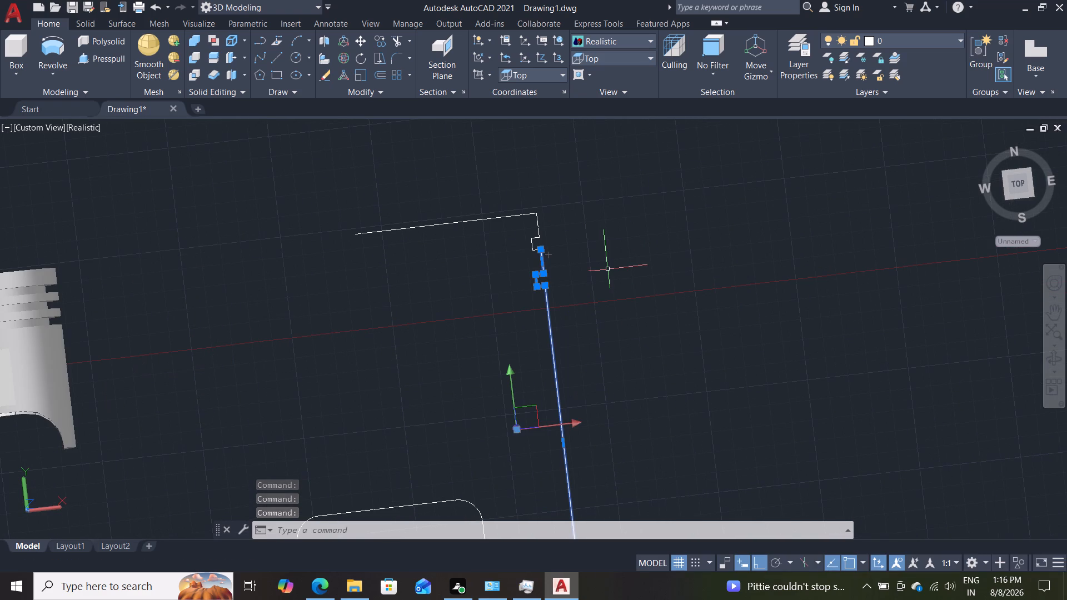
{"action": "key", "text": "Escape"}
{"action": "scroll", "coordinate": [574, 263], "scroll_direction": "up", "scroll_amount": 1}
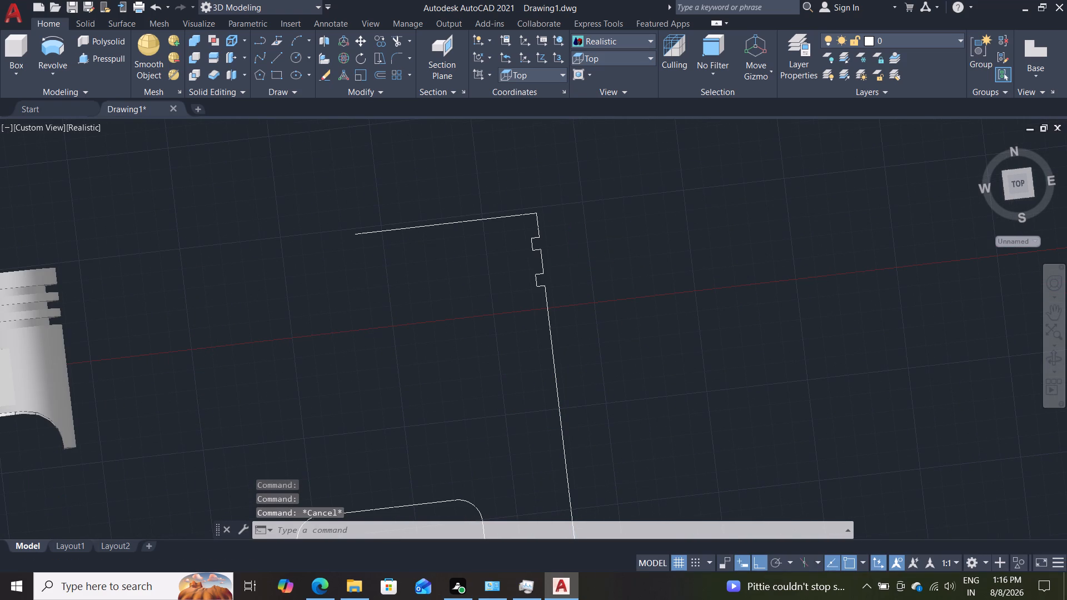
{"action": "scroll", "coordinate": [574, 263], "scroll_direction": "up", "scroll_amount": 3}
{"action": "scroll", "coordinate": [522, 254], "scroll_direction": "up", "scroll_amount": 3}
{"action": "middle_click_drag", "start_coordinate": [347, 191], "coordinate": [385, 312]}
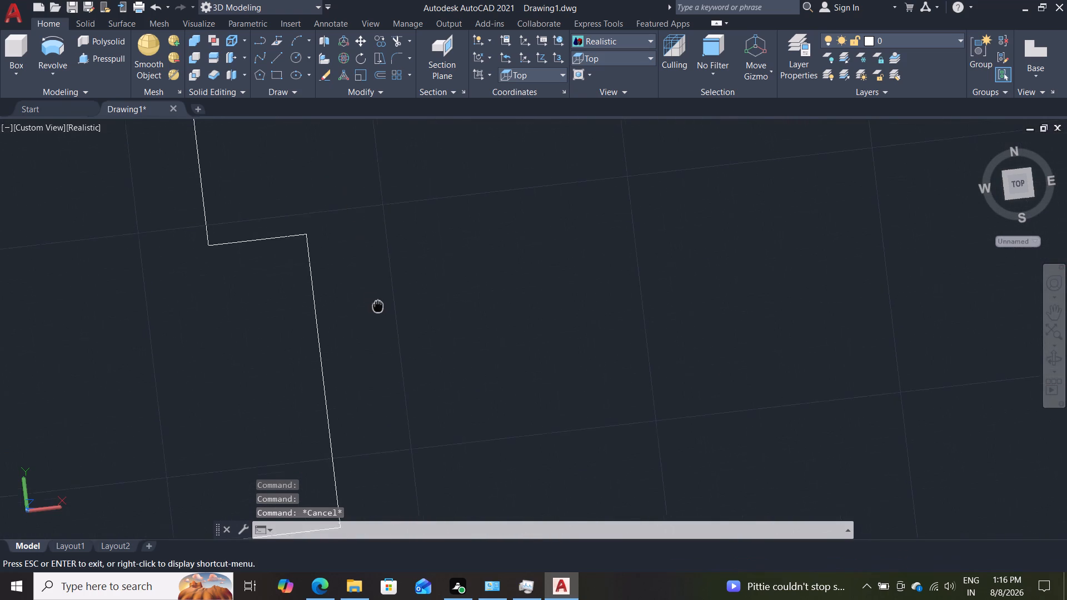
{"action": "middle_click_drag", "start_coordinate": [385, 312], "coordinate": [385, 312]}
{"action": "scroll", "coordinate": [365, 284], "scroll_direction": "up", "scroll_amount": 2}
{"action": "double_click", "coordinate": [266, 261]}
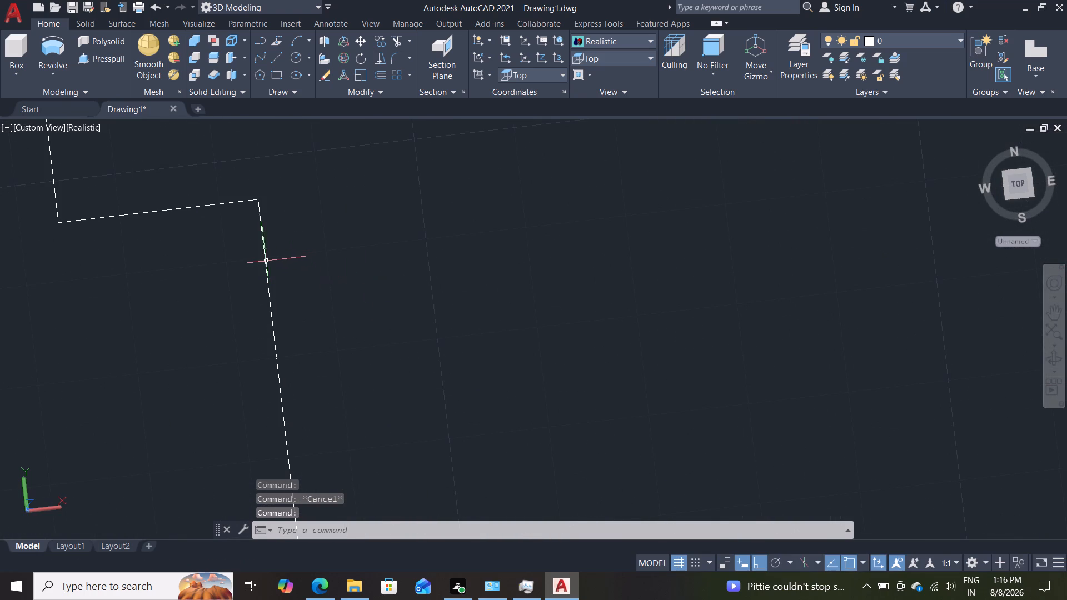
{"action": "key", "text": "Escape"}
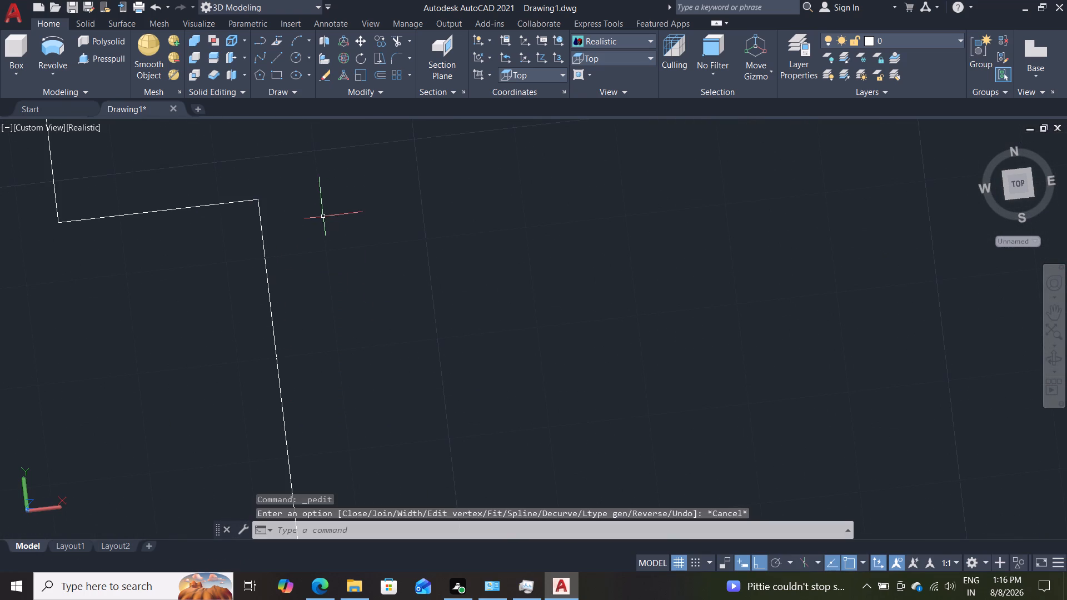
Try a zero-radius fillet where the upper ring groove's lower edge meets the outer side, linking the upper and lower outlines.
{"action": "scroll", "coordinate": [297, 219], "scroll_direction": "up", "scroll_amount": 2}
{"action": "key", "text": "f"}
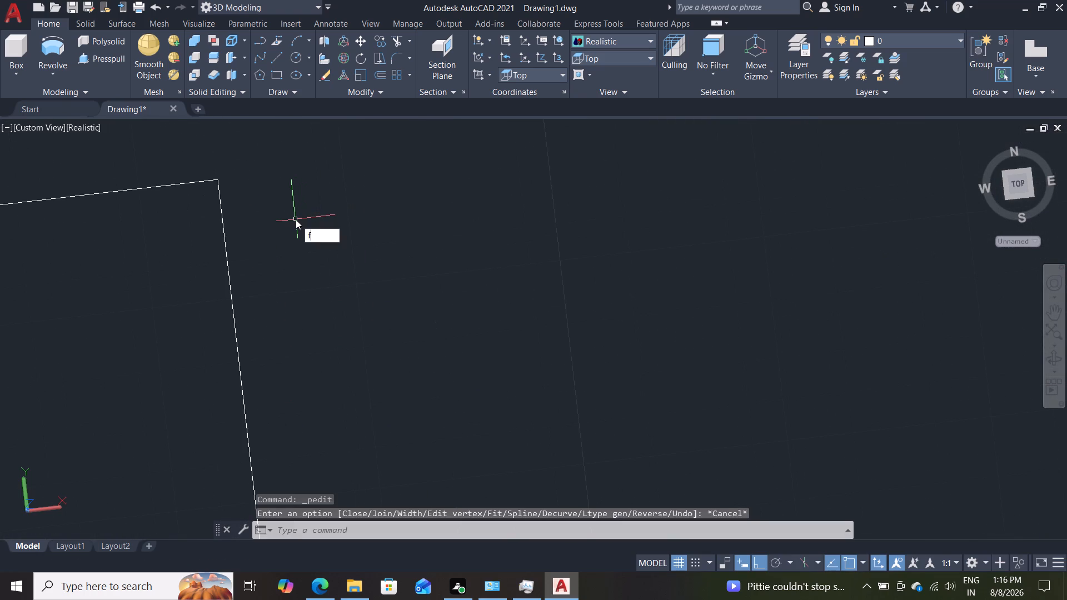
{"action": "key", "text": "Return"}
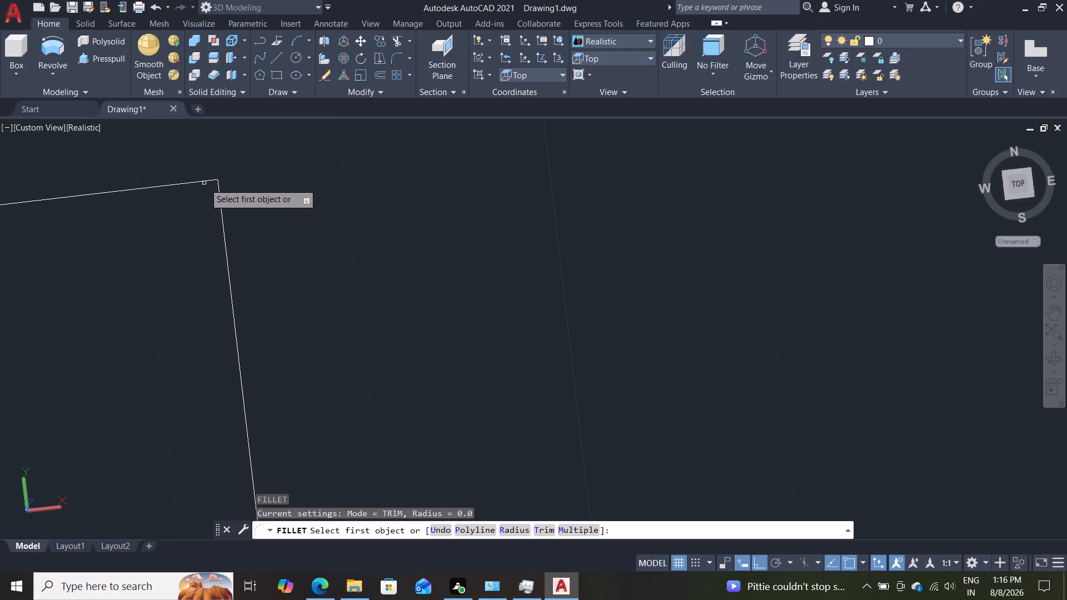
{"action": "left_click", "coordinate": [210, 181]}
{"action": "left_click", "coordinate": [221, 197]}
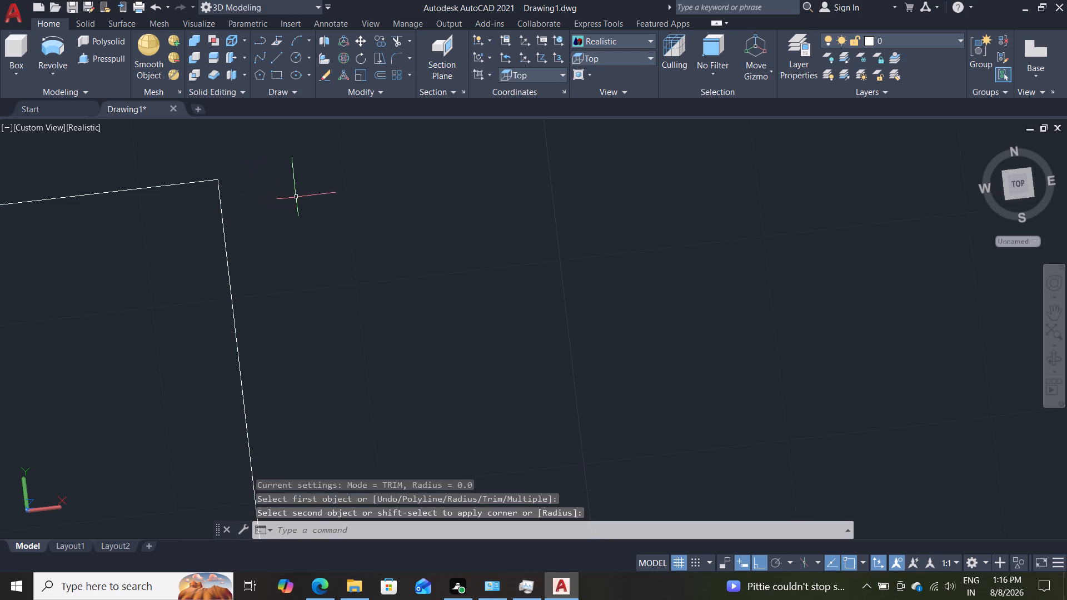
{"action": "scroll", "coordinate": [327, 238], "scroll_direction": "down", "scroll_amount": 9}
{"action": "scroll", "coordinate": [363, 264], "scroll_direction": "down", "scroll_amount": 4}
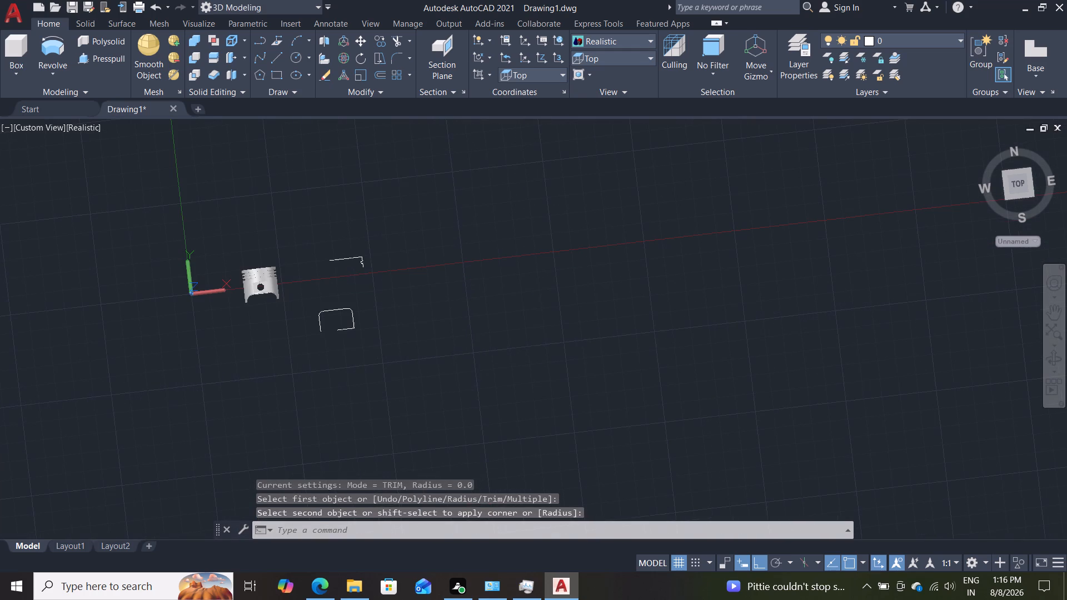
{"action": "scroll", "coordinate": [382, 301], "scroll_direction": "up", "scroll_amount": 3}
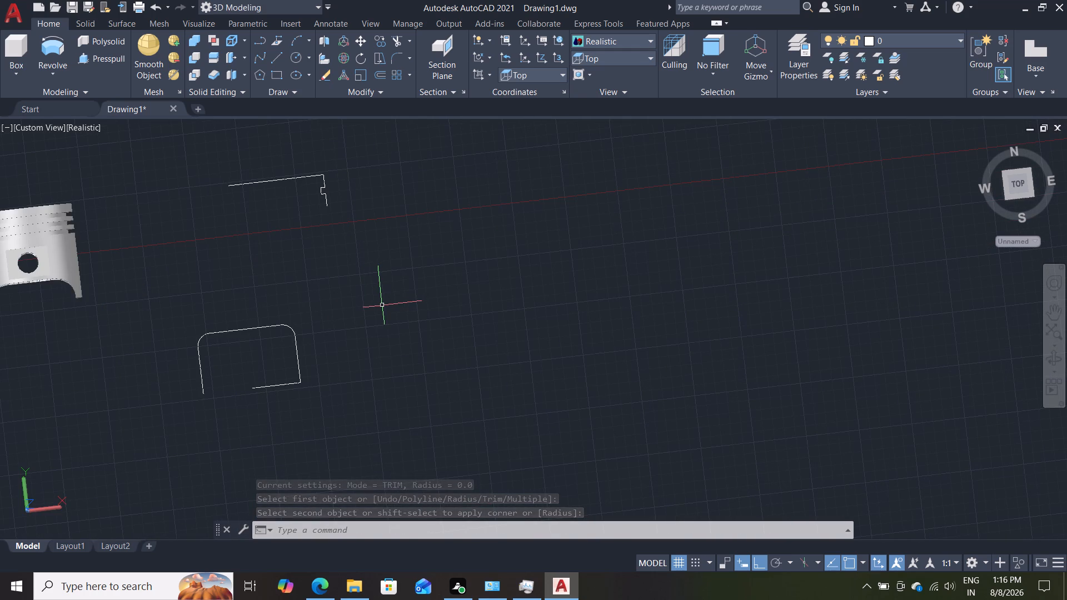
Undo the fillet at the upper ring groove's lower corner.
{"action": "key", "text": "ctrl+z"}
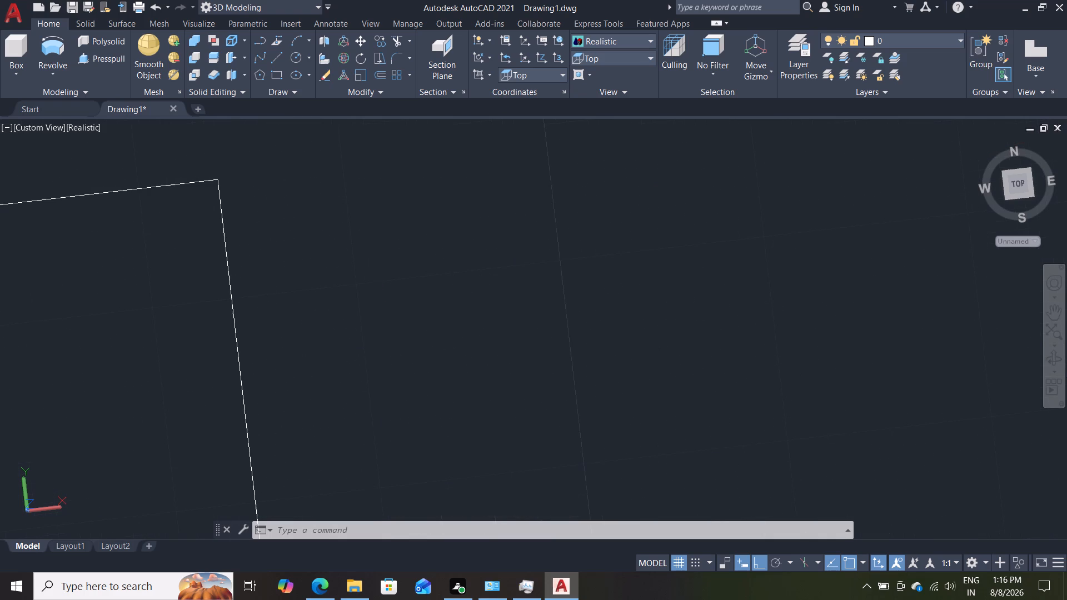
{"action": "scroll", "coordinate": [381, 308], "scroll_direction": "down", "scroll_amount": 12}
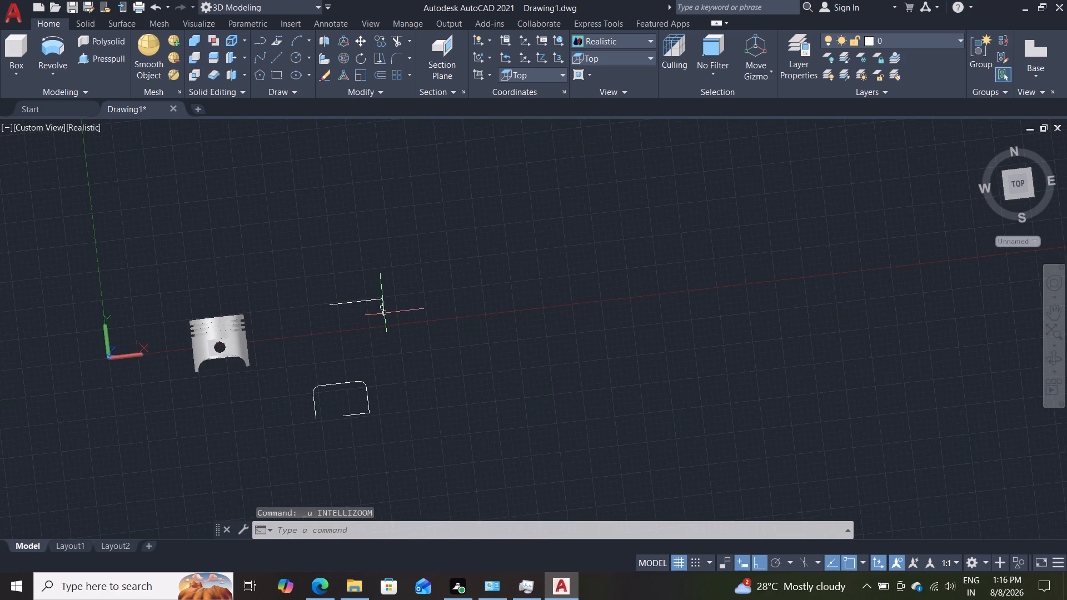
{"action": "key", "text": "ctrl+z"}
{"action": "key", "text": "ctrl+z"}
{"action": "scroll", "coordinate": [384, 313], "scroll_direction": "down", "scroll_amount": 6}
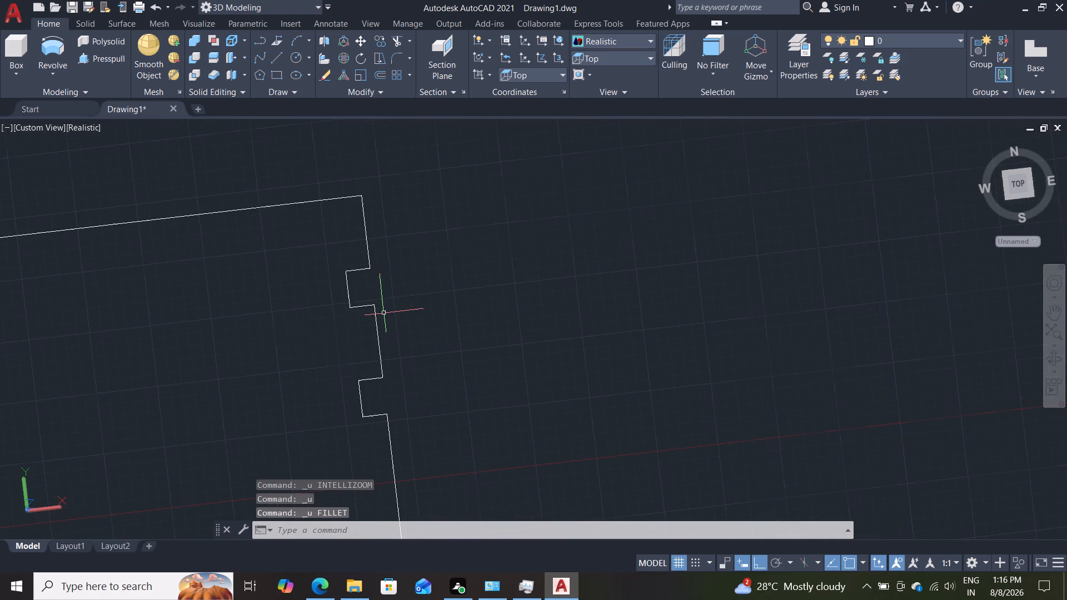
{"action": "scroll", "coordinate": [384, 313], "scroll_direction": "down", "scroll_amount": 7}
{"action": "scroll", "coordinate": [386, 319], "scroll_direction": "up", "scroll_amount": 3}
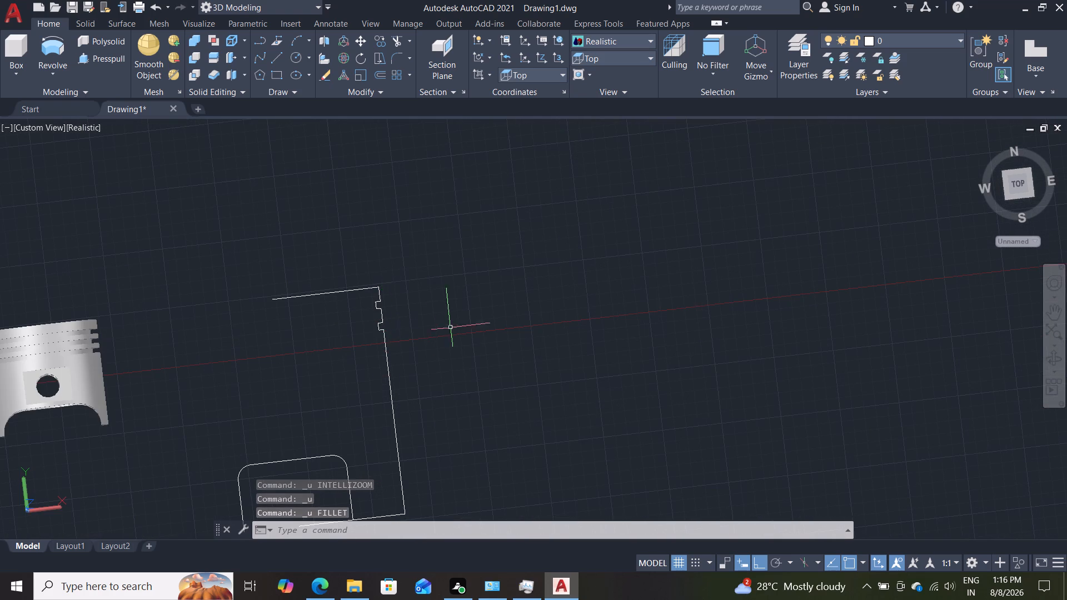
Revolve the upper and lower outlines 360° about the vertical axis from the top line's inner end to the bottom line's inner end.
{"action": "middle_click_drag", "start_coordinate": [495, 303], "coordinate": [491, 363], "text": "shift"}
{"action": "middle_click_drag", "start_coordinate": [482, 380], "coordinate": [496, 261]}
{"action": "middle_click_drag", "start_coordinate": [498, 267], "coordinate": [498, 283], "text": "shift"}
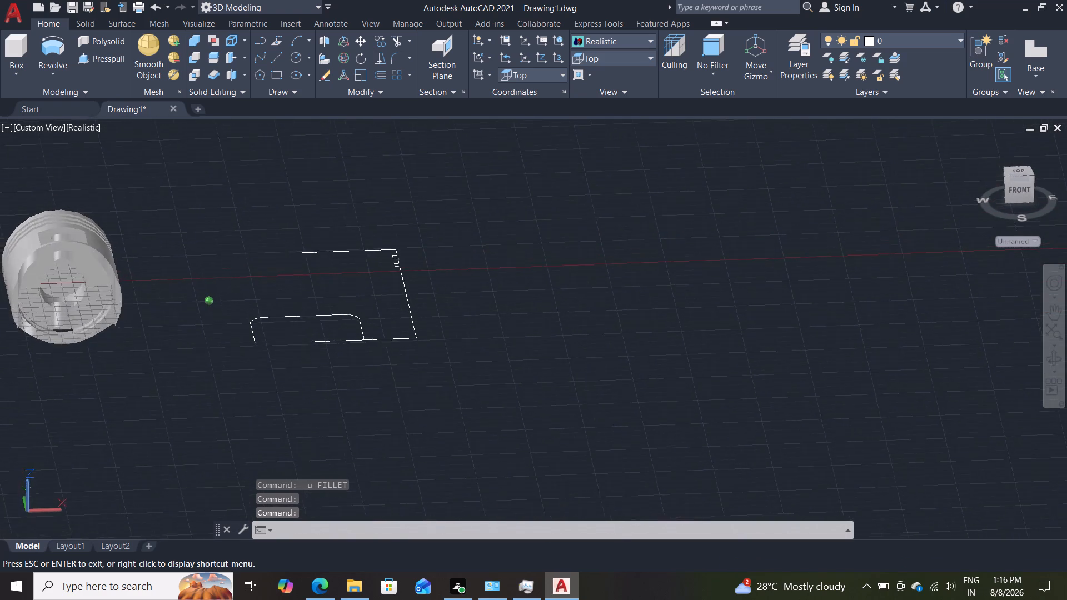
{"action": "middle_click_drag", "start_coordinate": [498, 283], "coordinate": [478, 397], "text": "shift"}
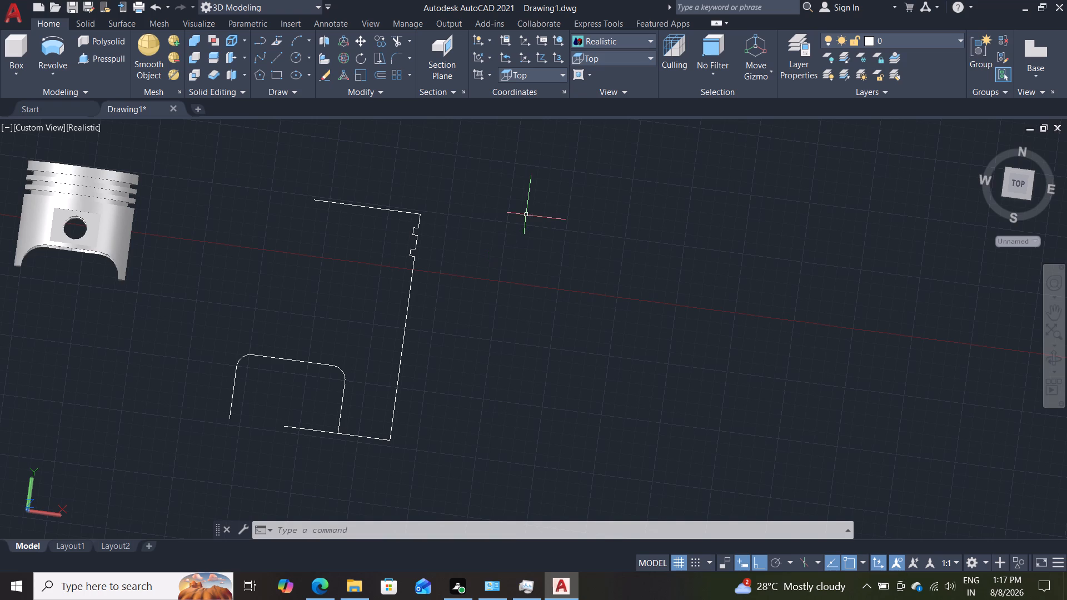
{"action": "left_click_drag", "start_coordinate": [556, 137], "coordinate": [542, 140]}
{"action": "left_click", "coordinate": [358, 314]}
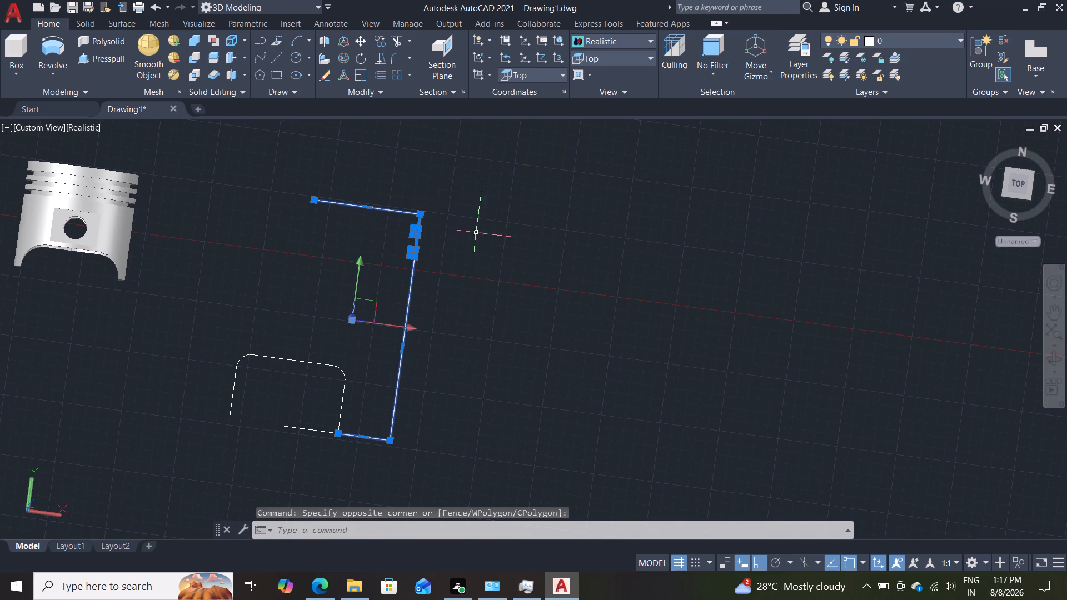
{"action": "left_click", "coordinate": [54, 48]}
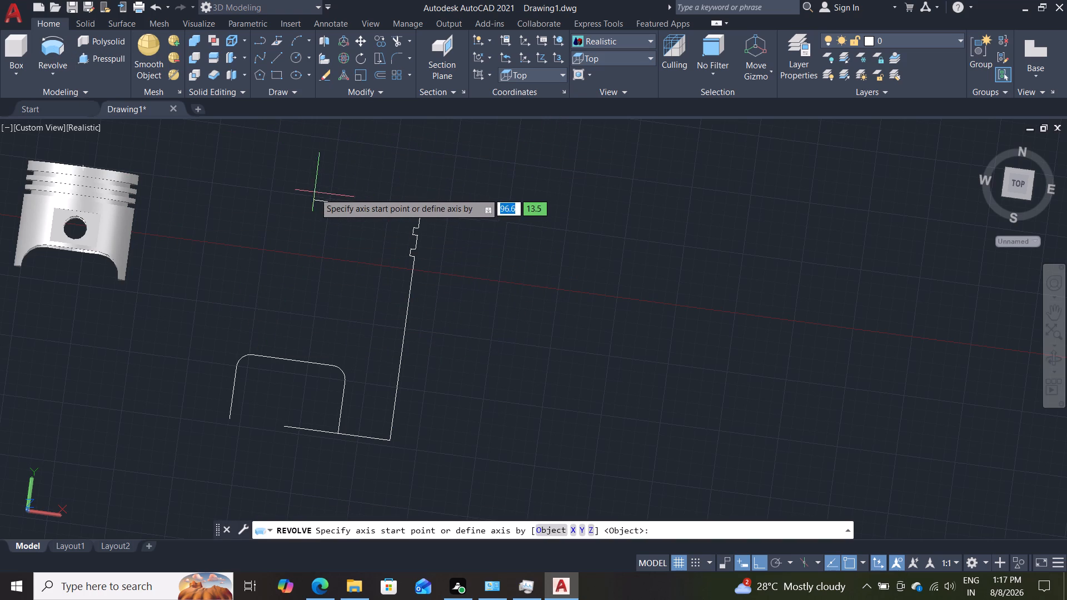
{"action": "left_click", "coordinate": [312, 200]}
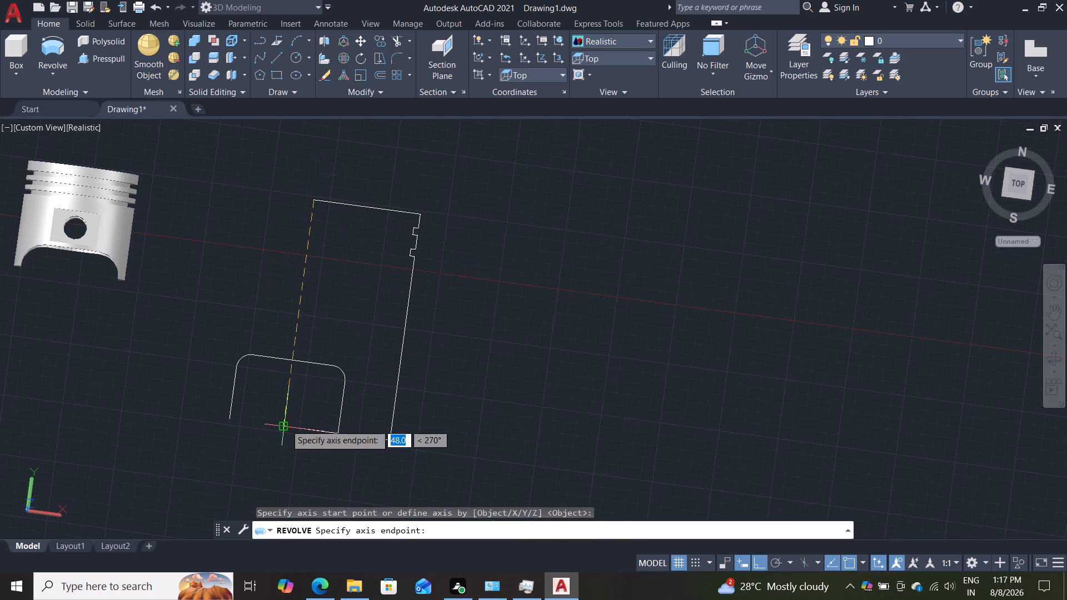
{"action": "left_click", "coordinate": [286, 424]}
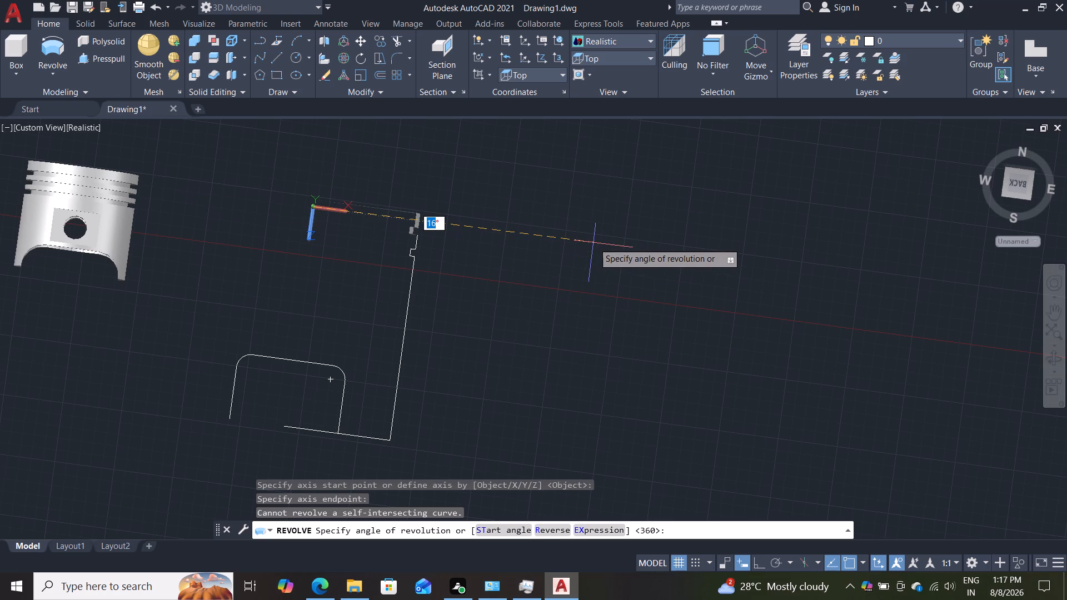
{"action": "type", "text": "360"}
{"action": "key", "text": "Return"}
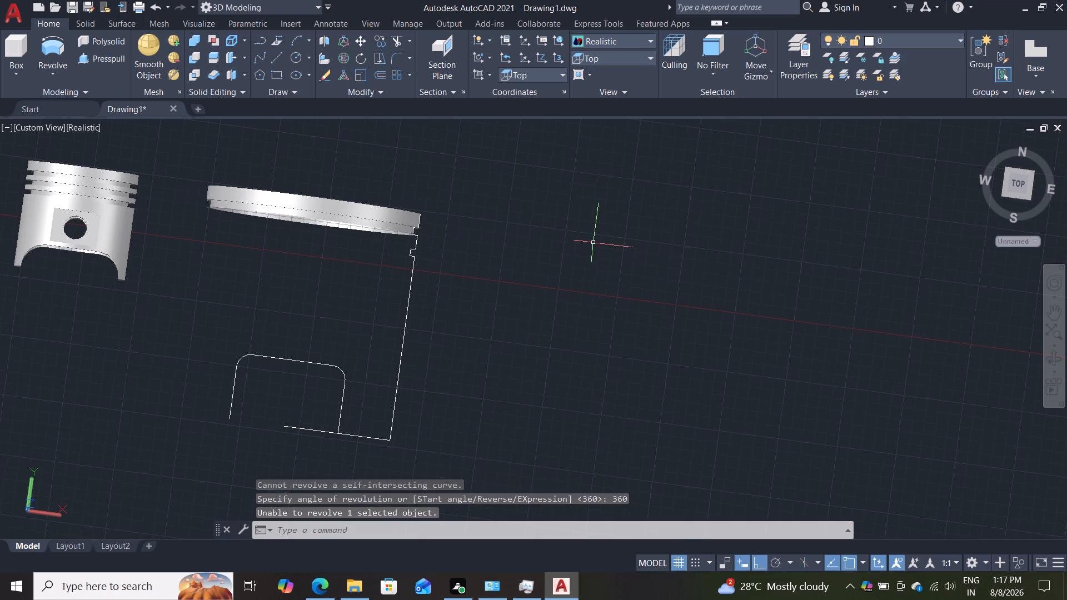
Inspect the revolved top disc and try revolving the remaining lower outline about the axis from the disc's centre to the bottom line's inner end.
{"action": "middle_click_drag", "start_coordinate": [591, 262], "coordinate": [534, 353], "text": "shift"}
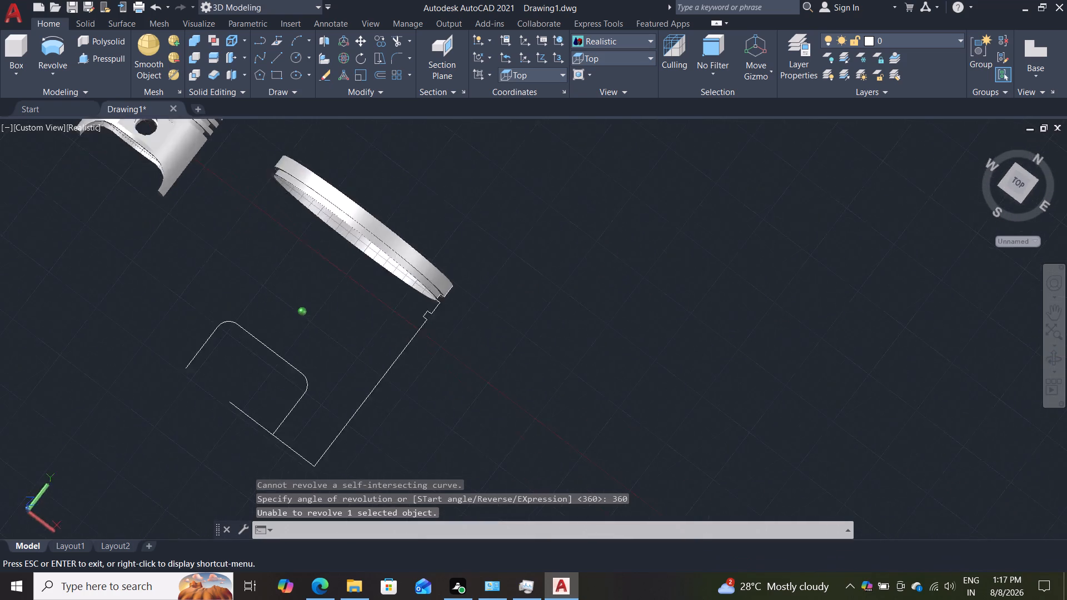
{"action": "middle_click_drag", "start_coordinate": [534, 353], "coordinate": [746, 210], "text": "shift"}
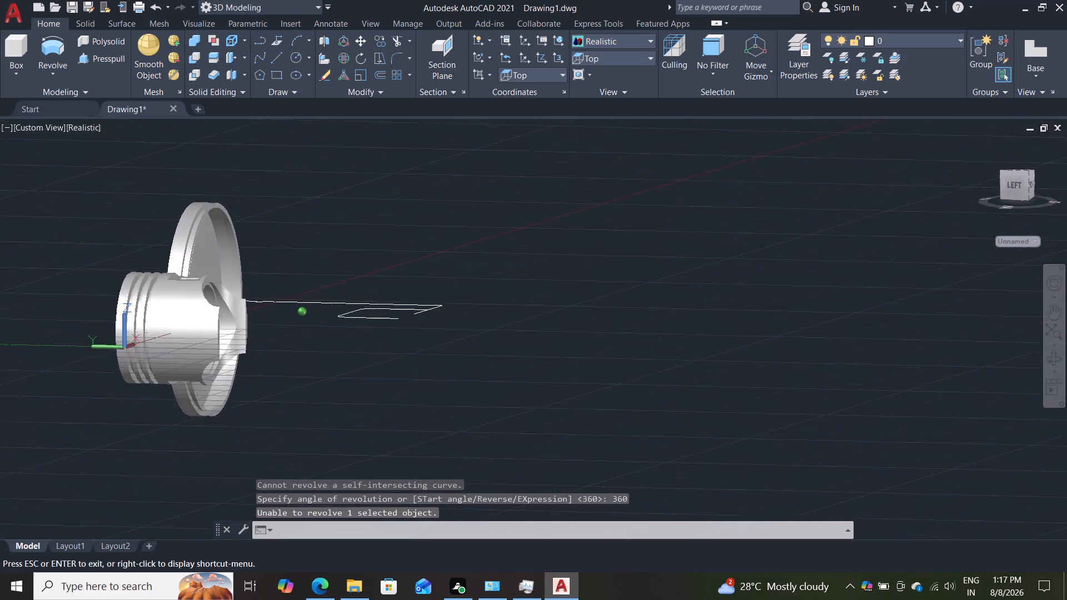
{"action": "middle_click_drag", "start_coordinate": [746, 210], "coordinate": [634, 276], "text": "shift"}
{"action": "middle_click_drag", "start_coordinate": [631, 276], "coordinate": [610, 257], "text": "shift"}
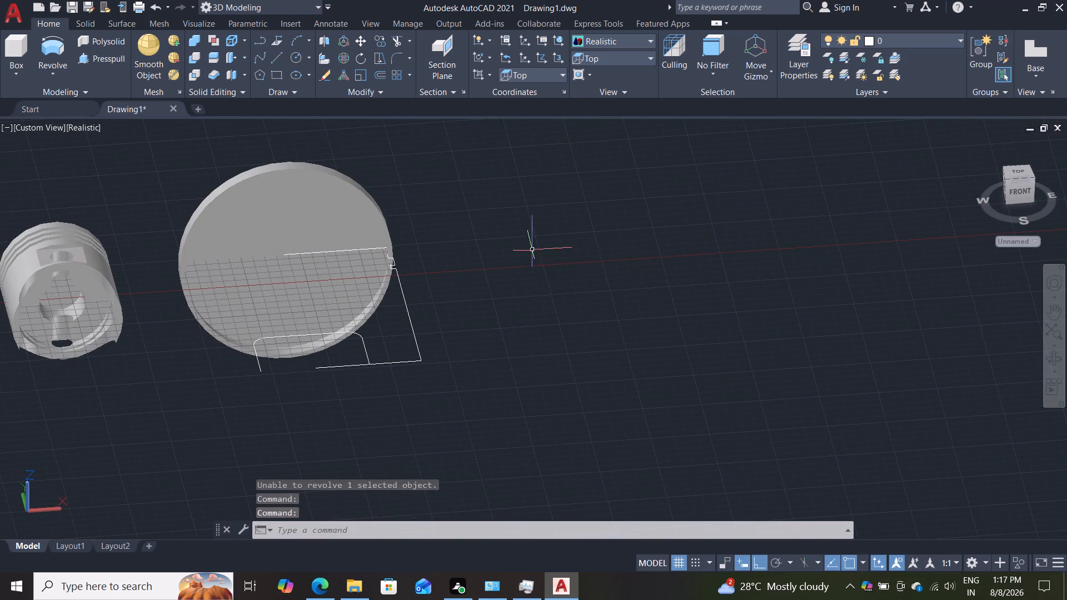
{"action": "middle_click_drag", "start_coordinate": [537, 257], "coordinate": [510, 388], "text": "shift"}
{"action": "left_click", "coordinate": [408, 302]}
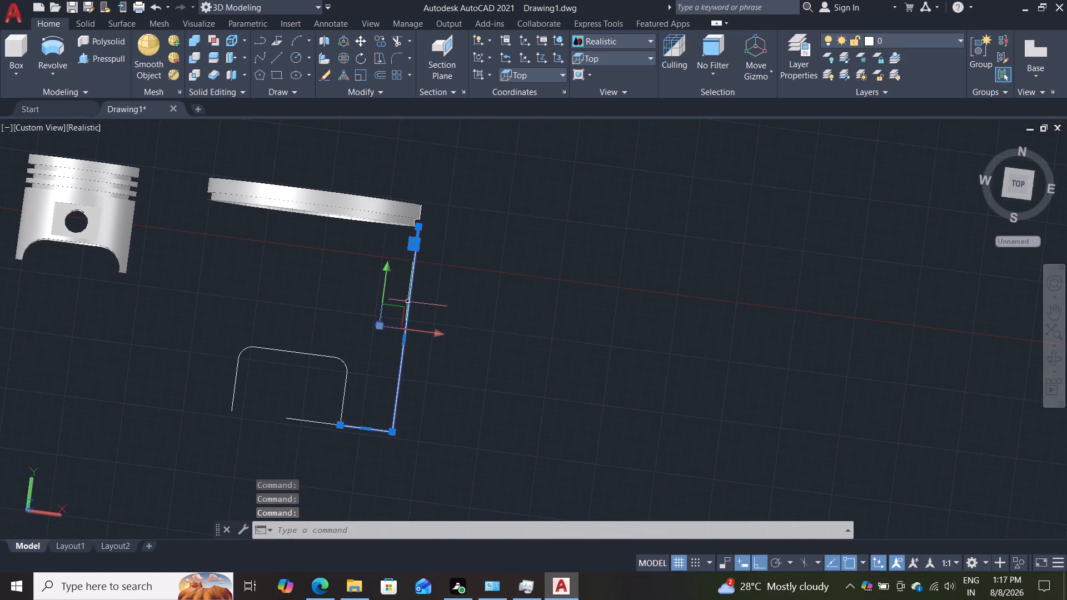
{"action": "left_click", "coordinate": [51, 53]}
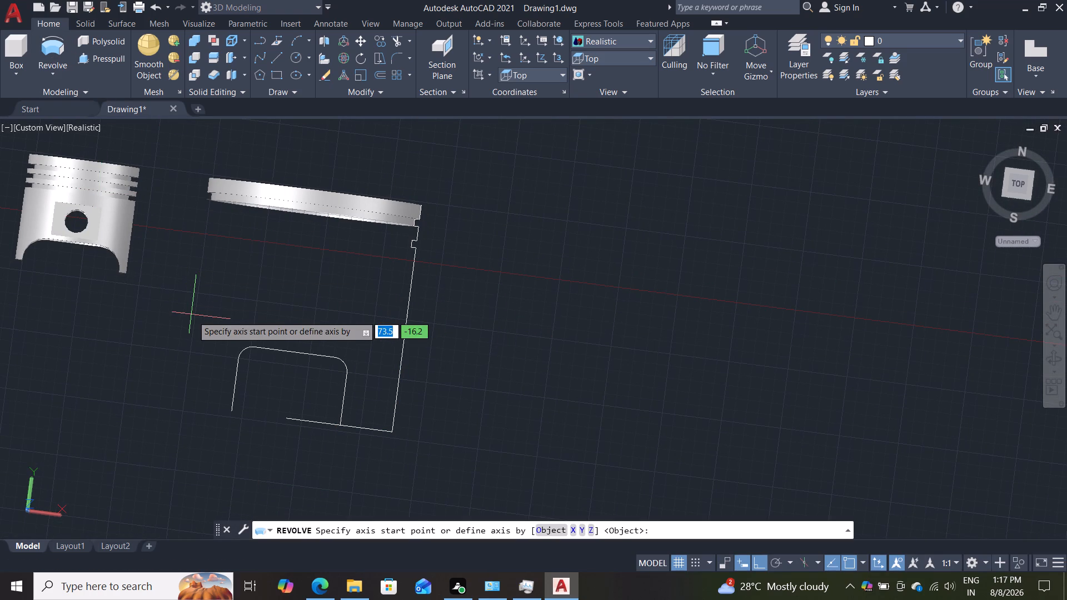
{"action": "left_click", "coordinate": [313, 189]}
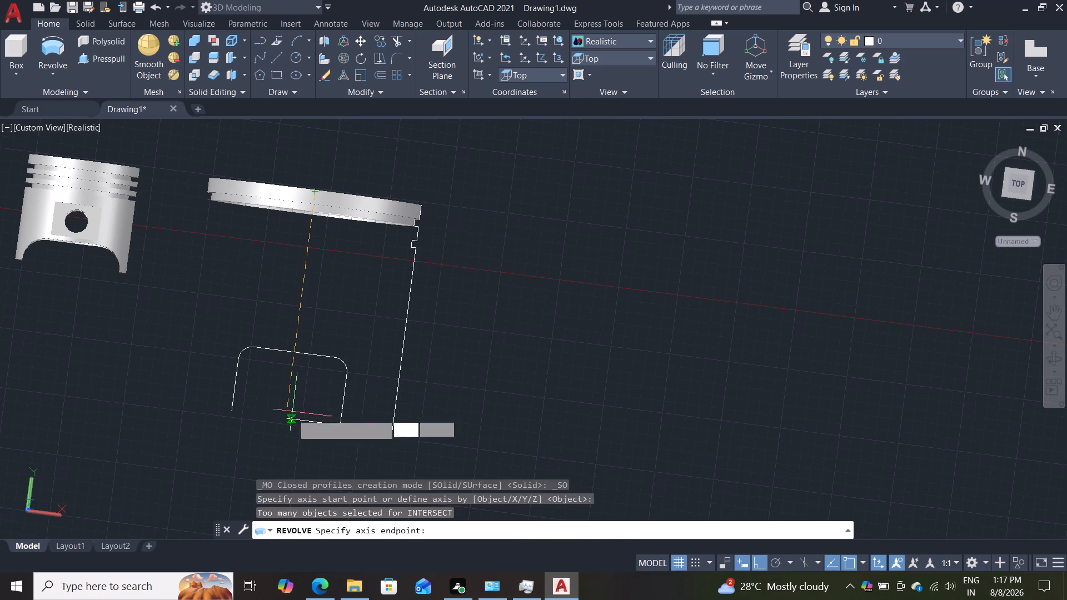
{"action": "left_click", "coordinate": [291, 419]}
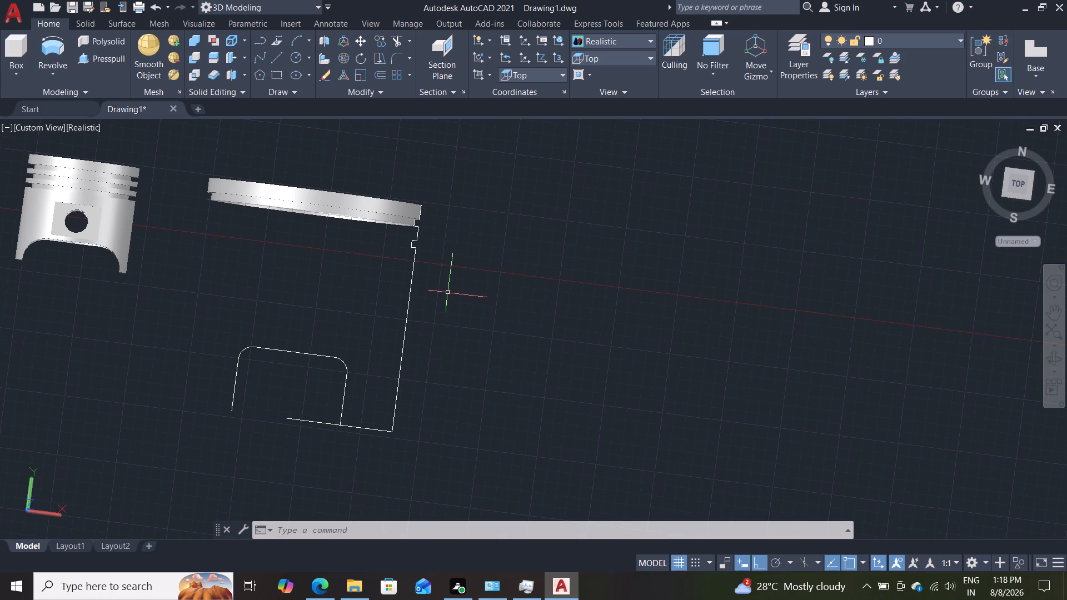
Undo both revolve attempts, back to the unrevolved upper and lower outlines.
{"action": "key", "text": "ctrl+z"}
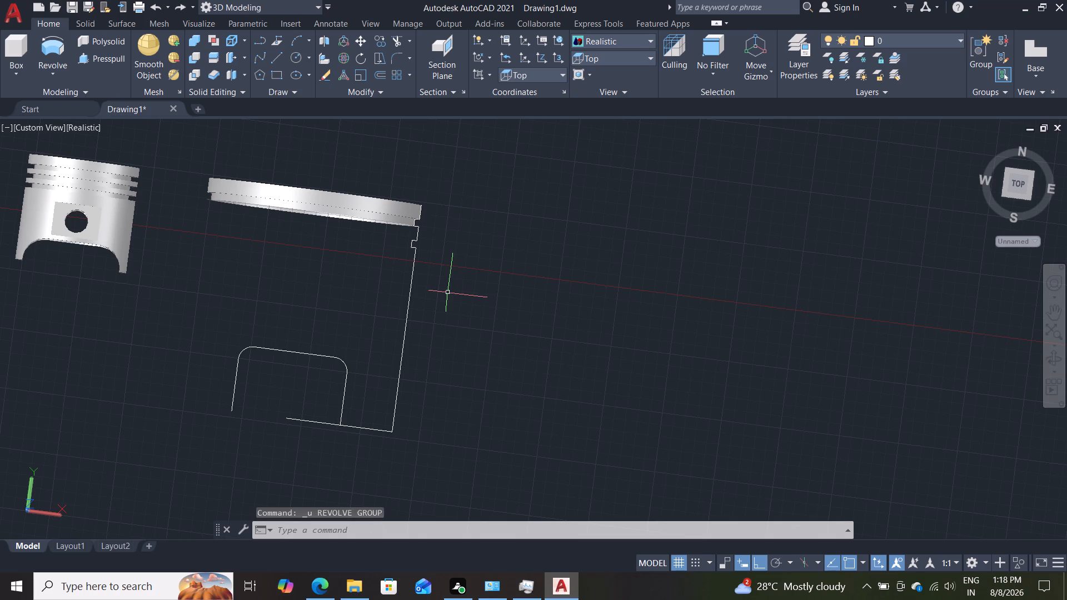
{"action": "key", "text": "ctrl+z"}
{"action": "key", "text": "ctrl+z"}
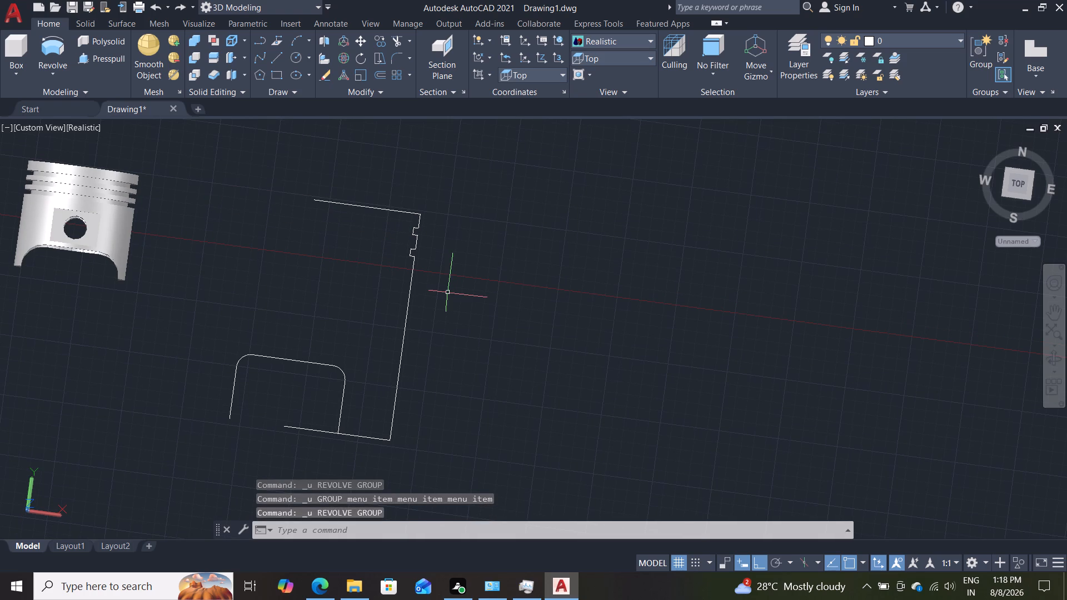
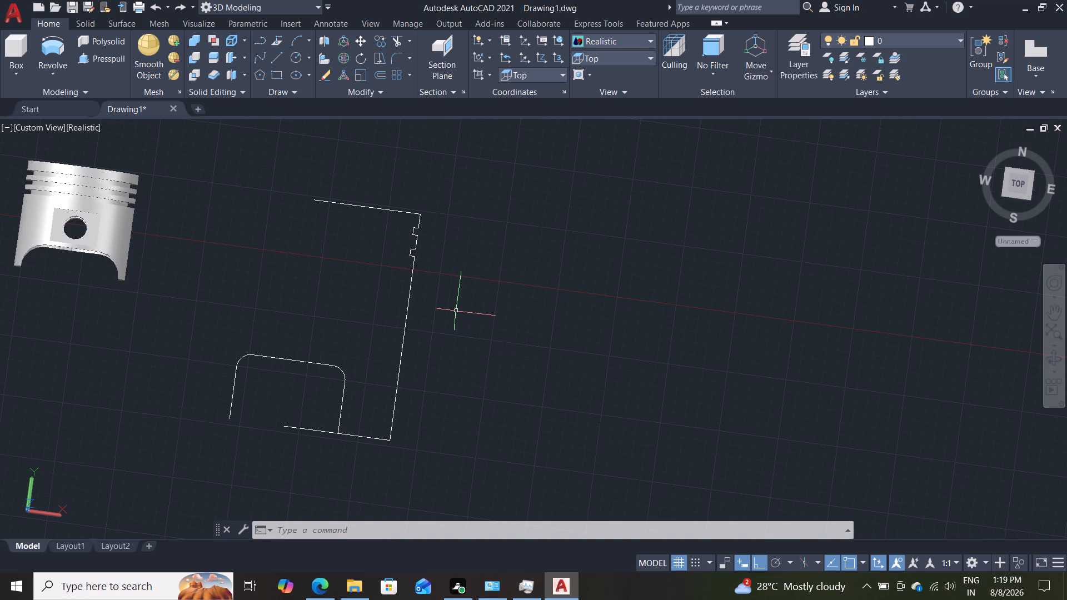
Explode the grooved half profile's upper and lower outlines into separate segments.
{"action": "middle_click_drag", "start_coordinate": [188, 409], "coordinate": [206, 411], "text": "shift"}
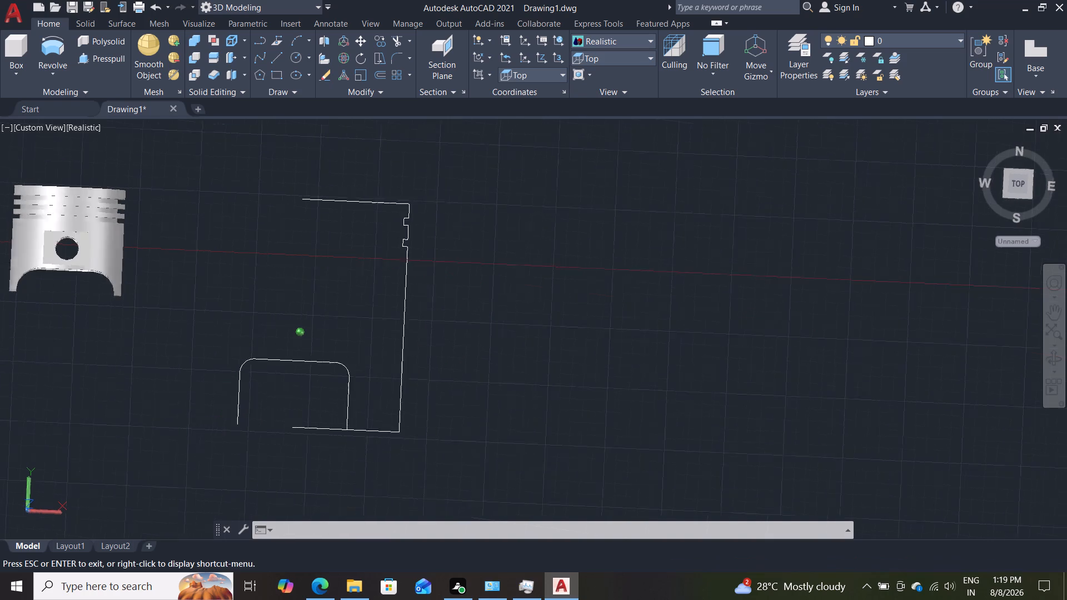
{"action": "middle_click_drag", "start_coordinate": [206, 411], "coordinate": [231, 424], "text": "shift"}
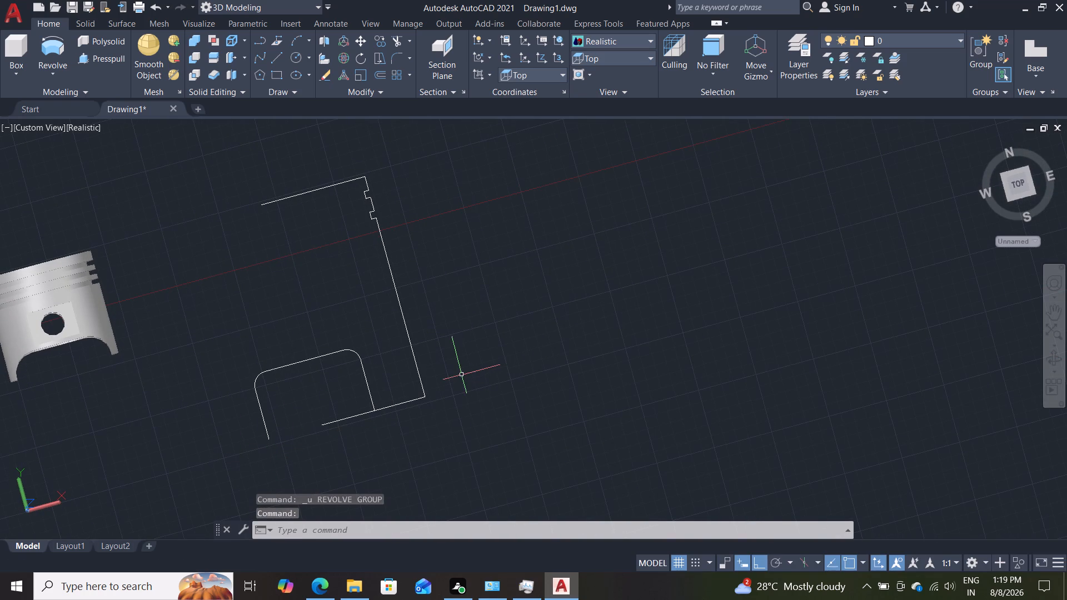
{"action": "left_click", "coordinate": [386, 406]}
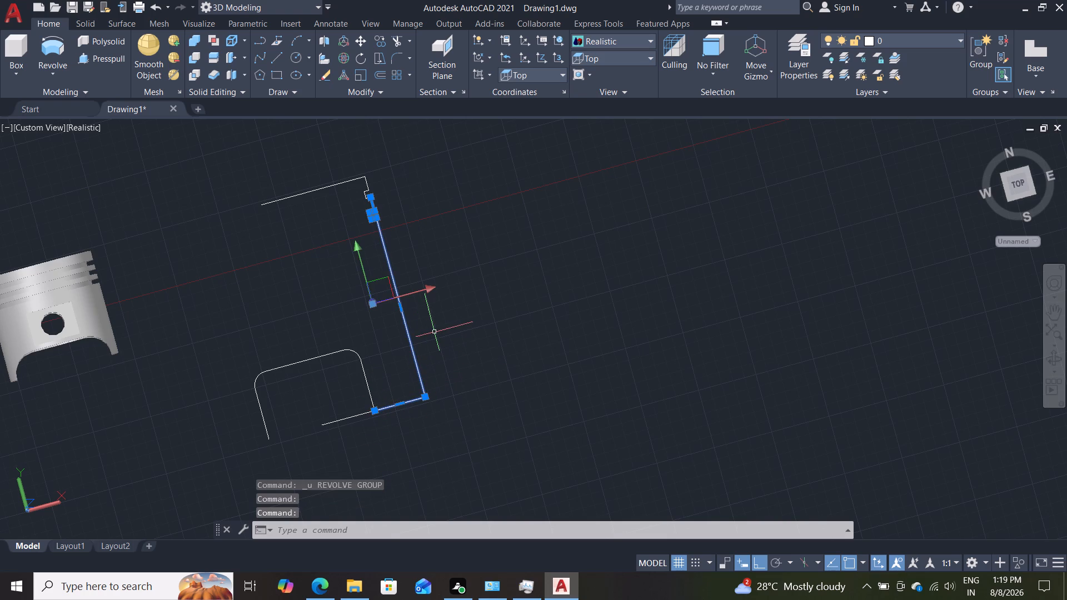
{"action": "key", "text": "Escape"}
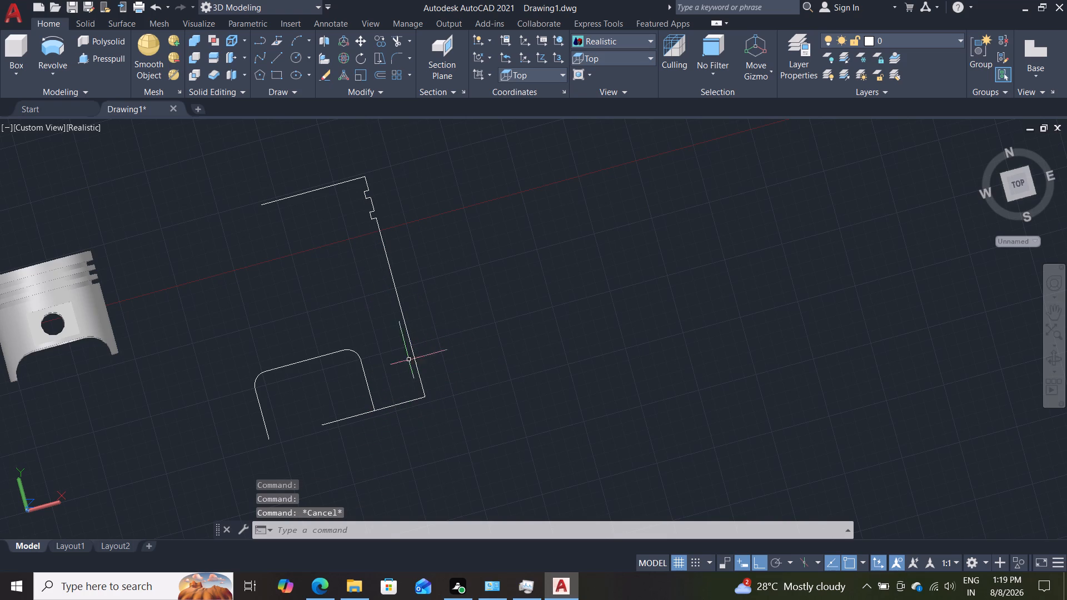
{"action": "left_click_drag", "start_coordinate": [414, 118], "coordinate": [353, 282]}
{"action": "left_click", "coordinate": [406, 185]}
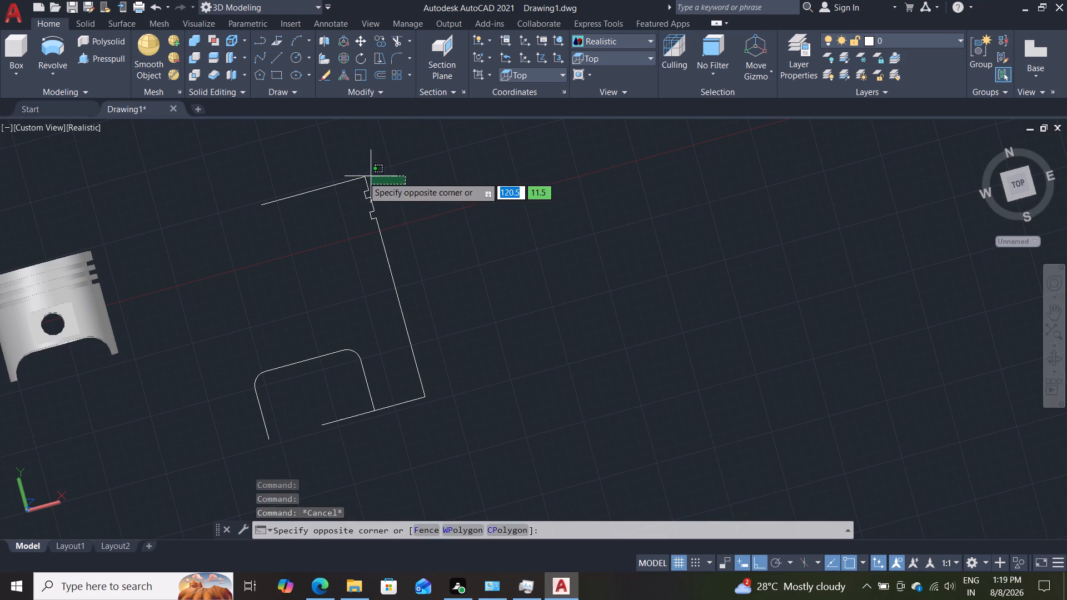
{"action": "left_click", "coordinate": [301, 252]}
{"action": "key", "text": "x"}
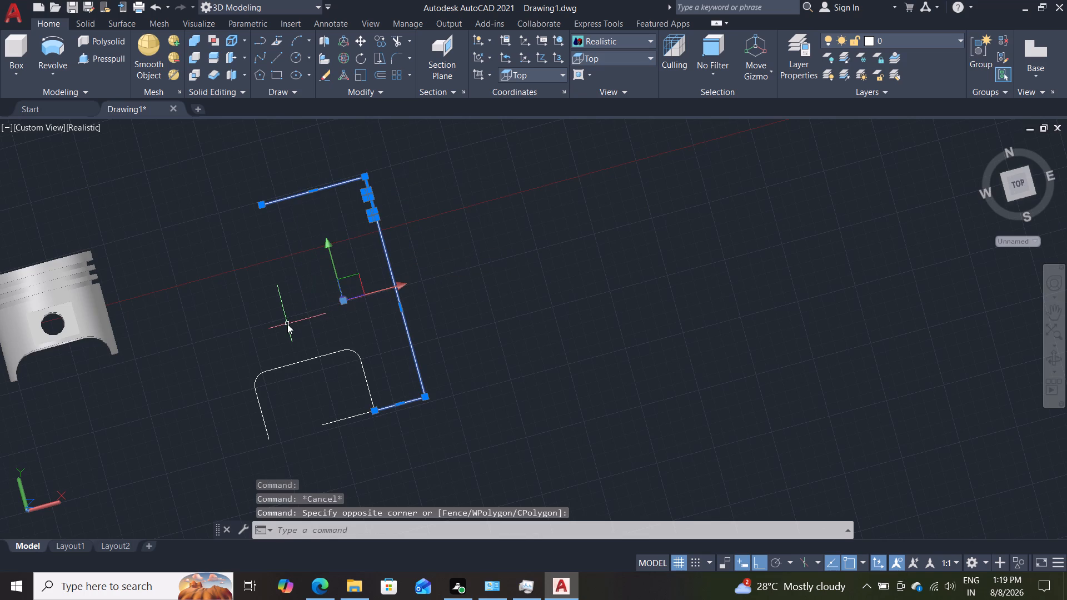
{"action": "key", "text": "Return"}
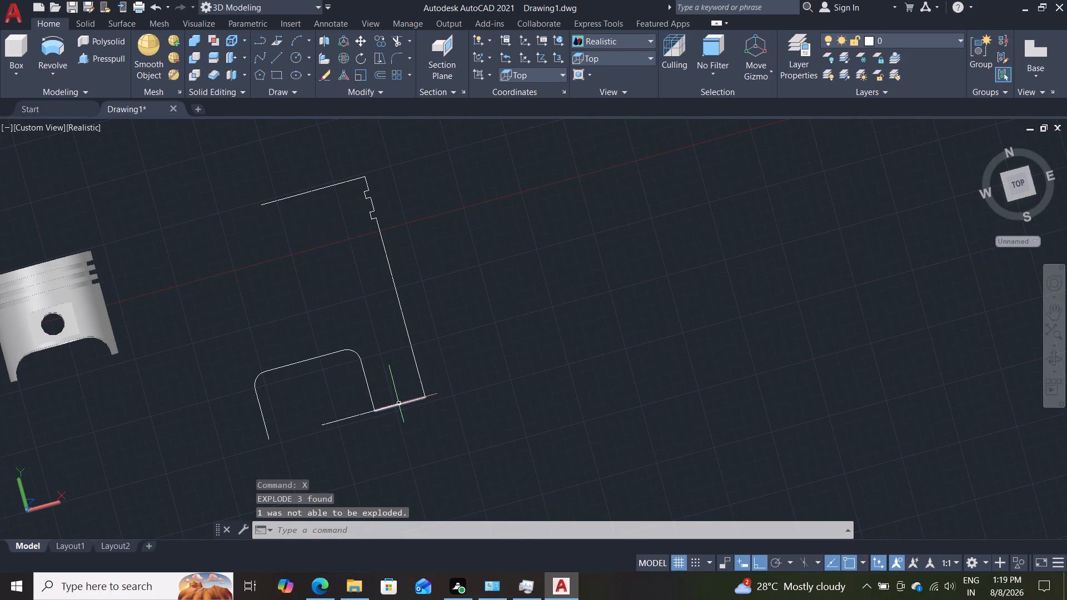
Delete the two segments of the half profile's bottom line.
{"action": "double_click", "coordinate": [399, 404]}
{"action": "key", "text": "Delete"}
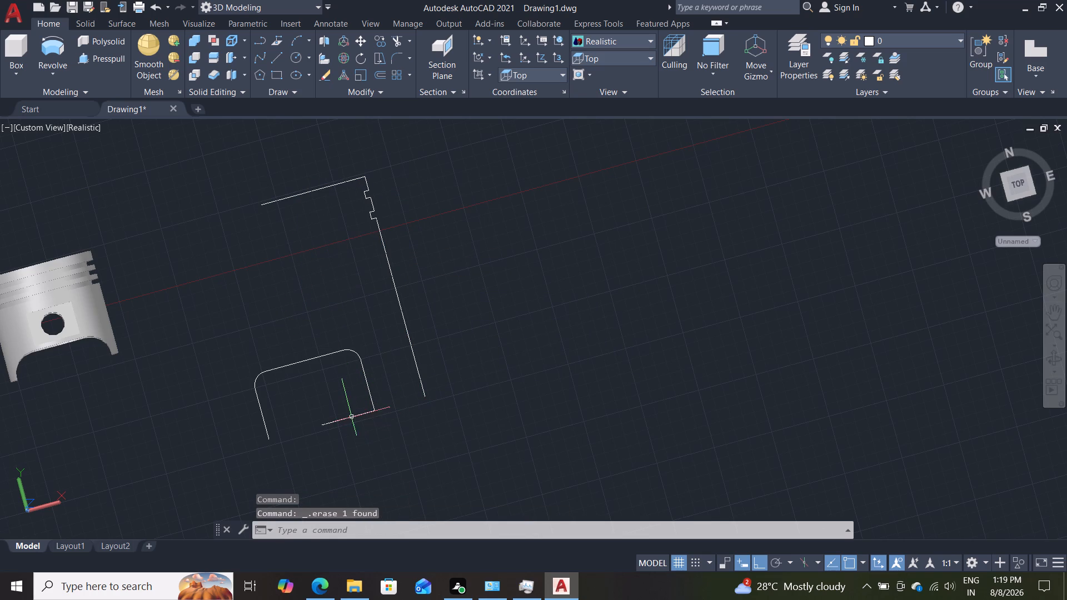
{"action": "left_click", "coordinate": [351, 416]}
{"action": "key", "text": "Delete"}
Delete the rounded skirt arch, including its top line, both side lines and both corner arcs.
{"action": "left_click", "coordinate": [322, 356]}
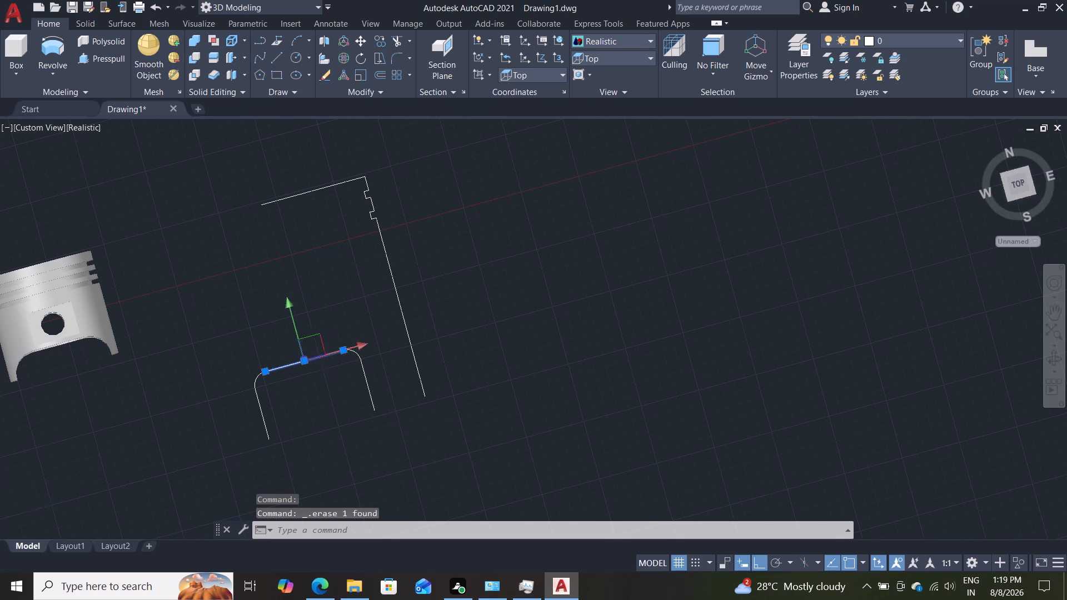
{"action": "double_click", "coordinate": [366, 368]}
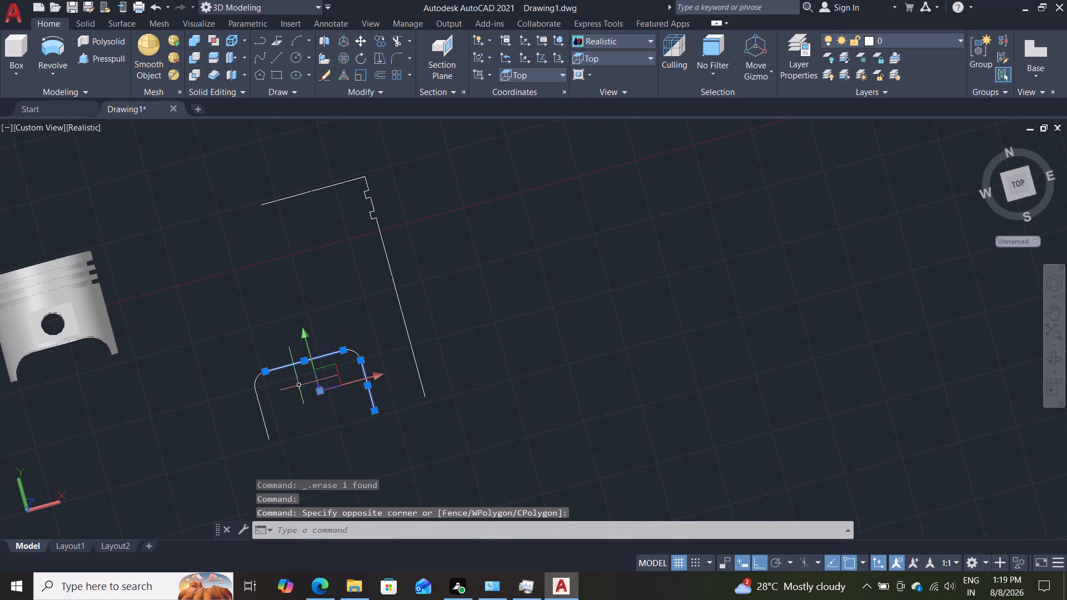
{"action": "left_click", "coordinate": [261, 403]}
{"action": "left_click_drag", "start_coordinate": [375, 330], "coordinate": [232, 414]}
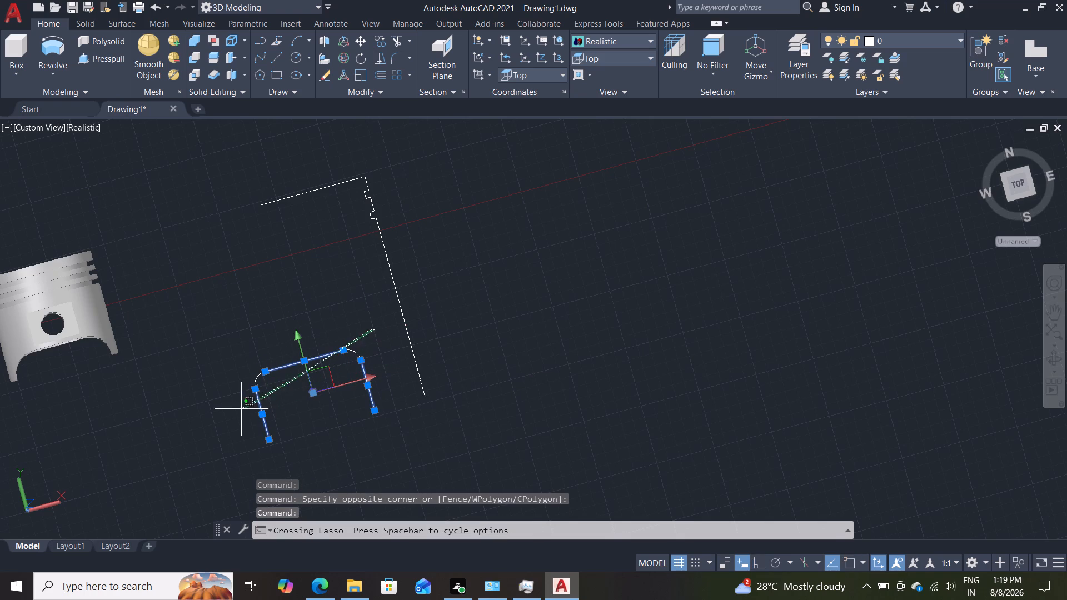
{"action": "left_click_drag", "start_coordinate": [232, 414], "coordinate": [232, 397]}
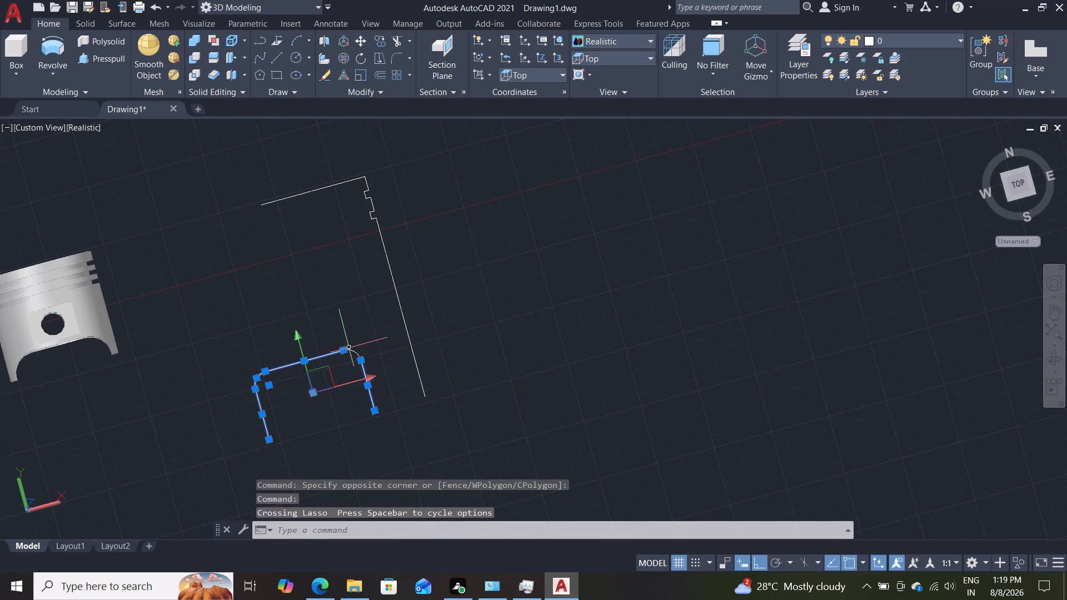
{"action": "left_click", "coordinate": [360, 356]}
{"action": "key", "text": "Delete"}
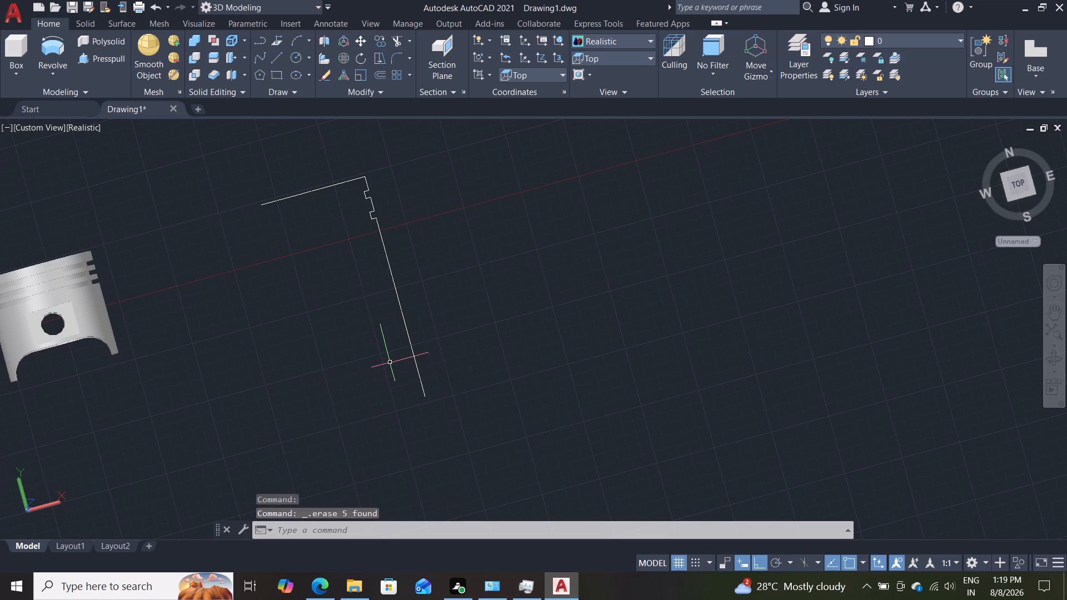
Delete the remaining top line, ring-groove segments and long side line, keeping the solid piston.
{"action": "key", "text": "ctrl+a"}
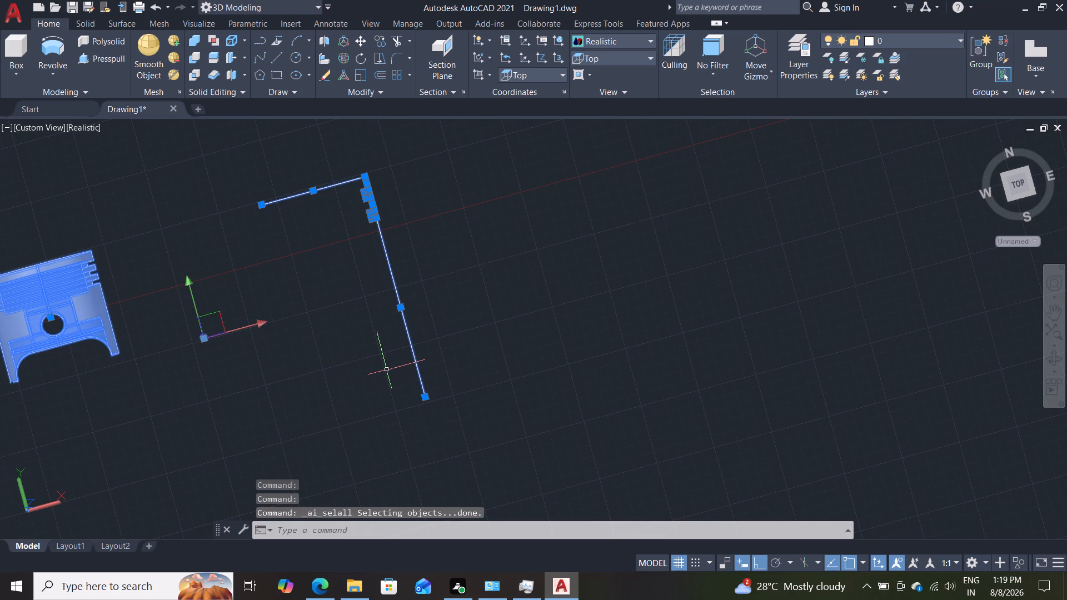
{"action": "key", "text": "Escape"}
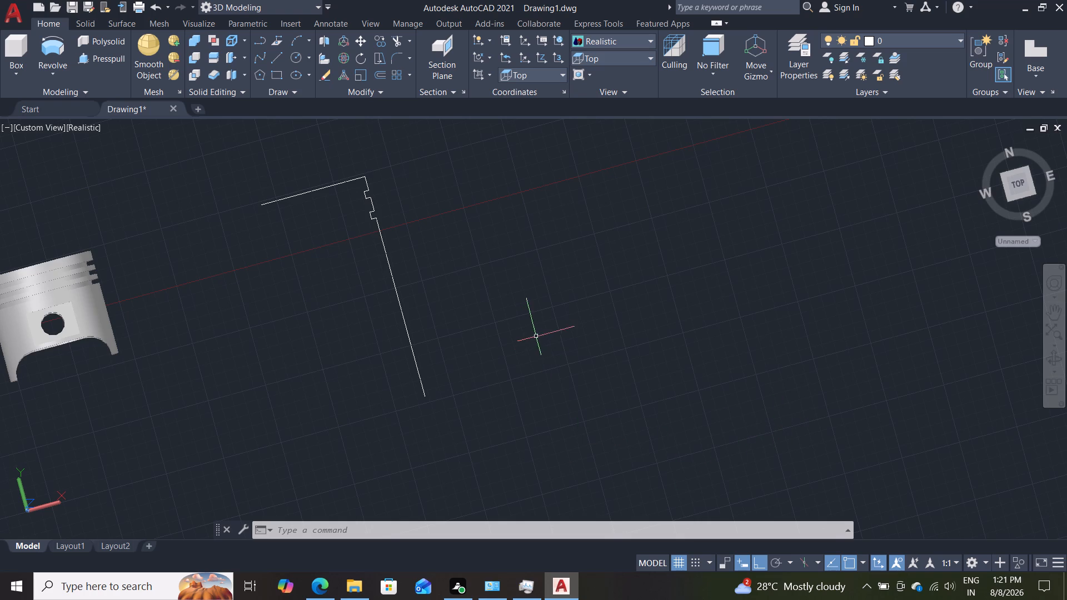
{"action": "middle_click_drag", "start_coordinate": [555, 317], "coordinate": [551, 395], "text": "shift"}
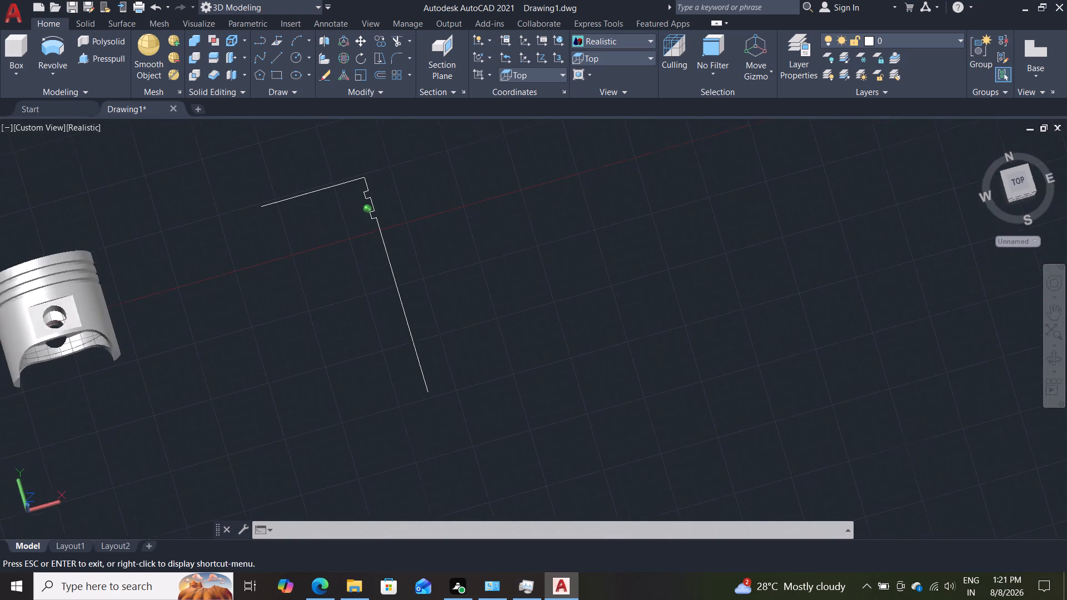
{"action": "middle_click_drag", "start_coordinate": [551, 395], "coordinate": [539, 396], "text": "shift"}
{"action": "left_click_drag", "start_coordinate": [485, 155], "coordinate": [405, 156]}
{"action": "left_click_drag", "start_coordinate": [401, 158], "coordinate": [295, 232]}
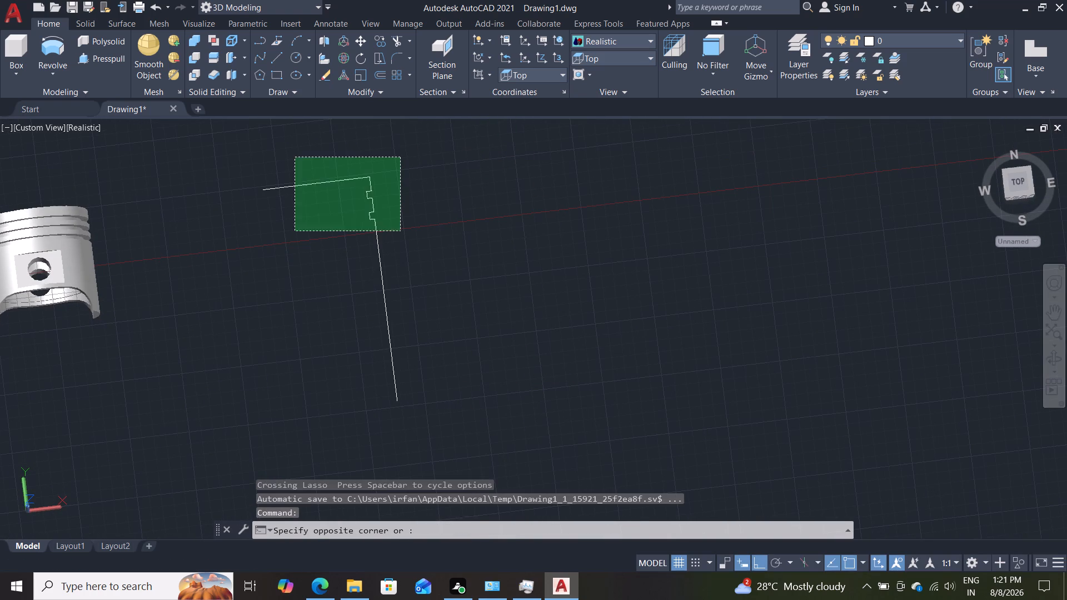
{"action": "left_click", "coordinate": [308, 404]}
{"action": "key", "text": "Delete"}
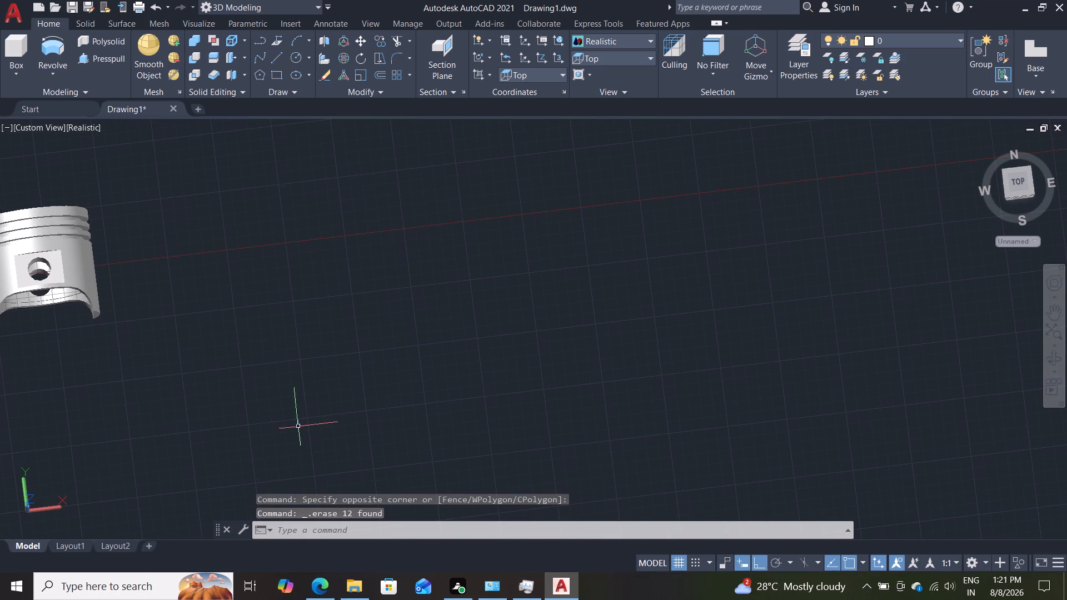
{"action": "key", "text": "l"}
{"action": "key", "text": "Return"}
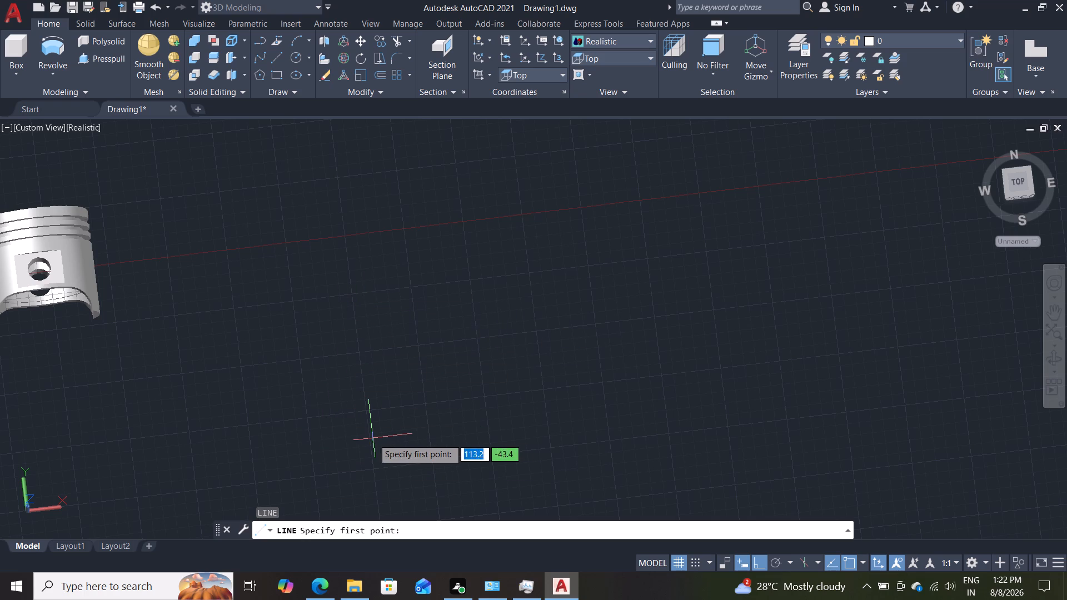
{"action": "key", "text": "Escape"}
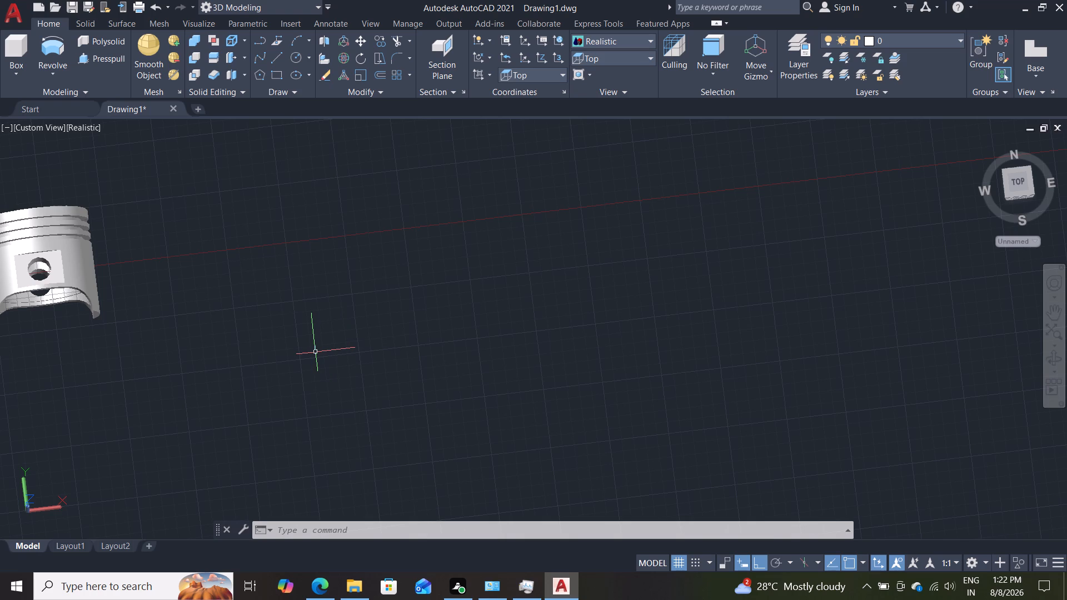
Examine the shaded solid piston from several angles, including its ring grooves, pin hole, flat boss face and arched skirt.
{"action": "scroll", "coordinate": [235, 301], "scroll_direction": "down", "scroll_amount": 2}
{"action": "scroll", "coordinate": [244, 307], "scroll_direction": "up", "scroll_amount": 3}
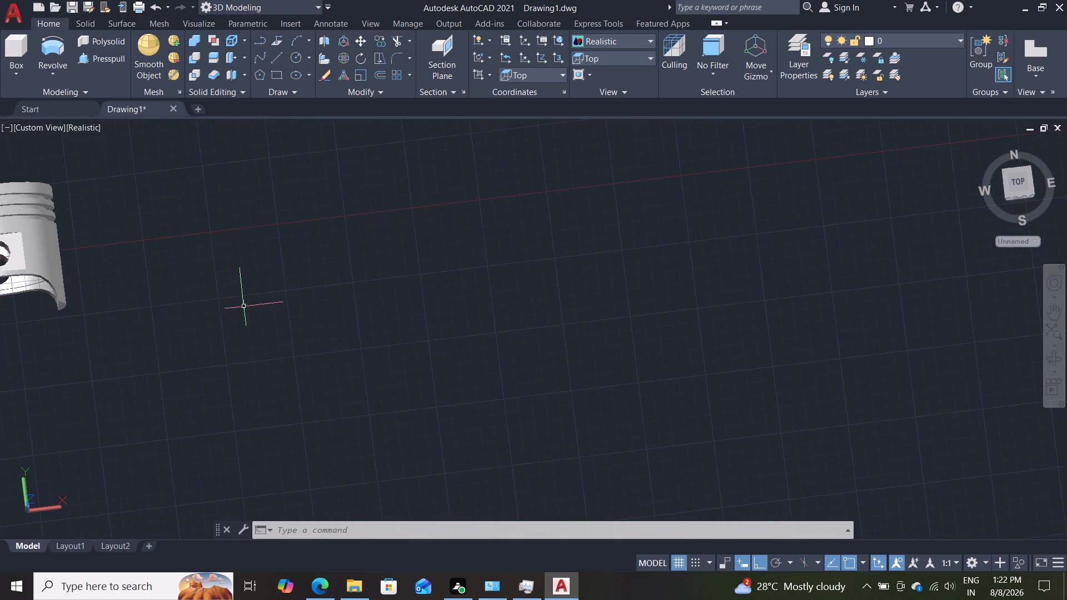
{"action": "middle_click_drag", "start_coordinate": [225, 318], "coordinate": [256, 301], "text": "shift"}
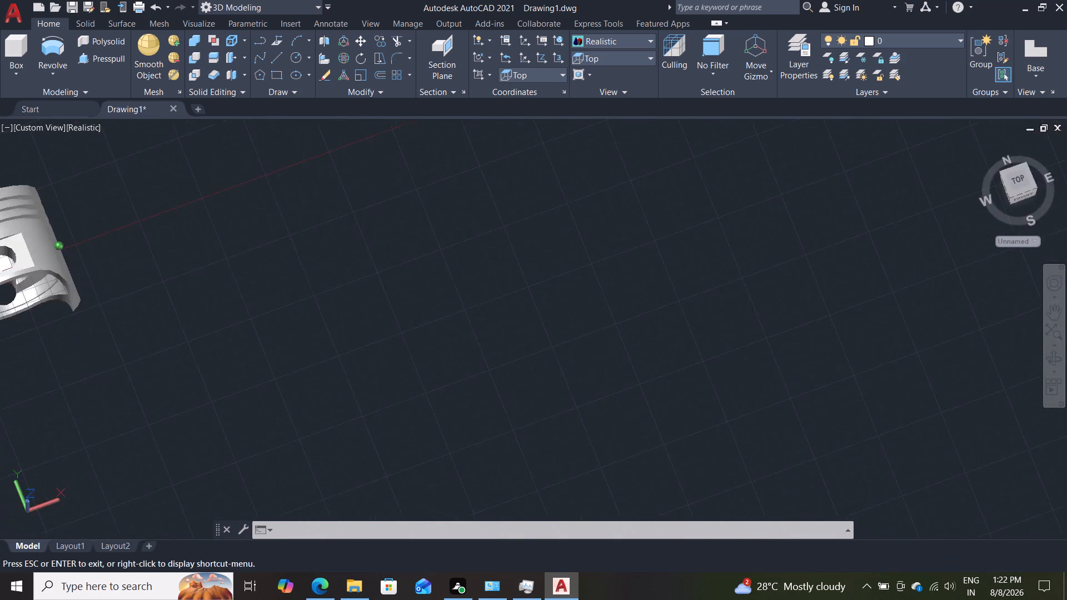
{"action": "middle_click_drag", "start_coordinate": [256, 301], "coordinate": [231, 267], "text": "shift"}
{"action": "scroll", "coordinate": [173, 254], "scroll_direction": "down", "scroll_amount": 2}
{"action": "scroll", "coordinate": [173, 254], "scroll_direction": "up", "scroll_amount": 3}
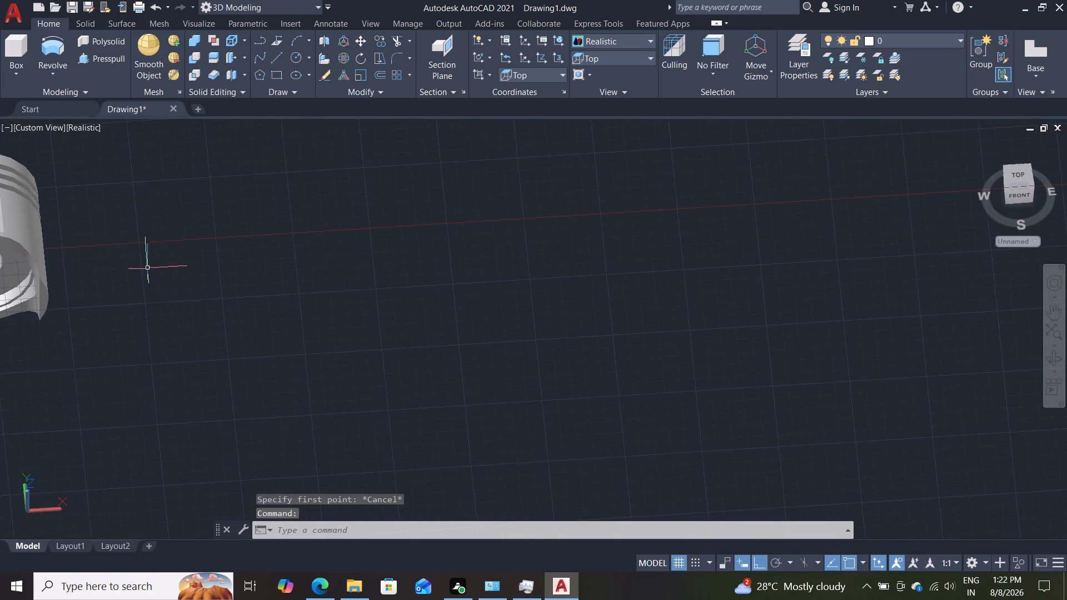
{"action": "middle_click_drag", "start_coordinate": [149, 271], "coordinate": [383, 293]}
{"action": "scroll", "coordinate": [388, 289], "scroll_direction": "down", "scroll_amount": 2}
{"action": "scroll", "coordinate": [387, 289], "scroll_direction": "up", "scroll_amount": 2}
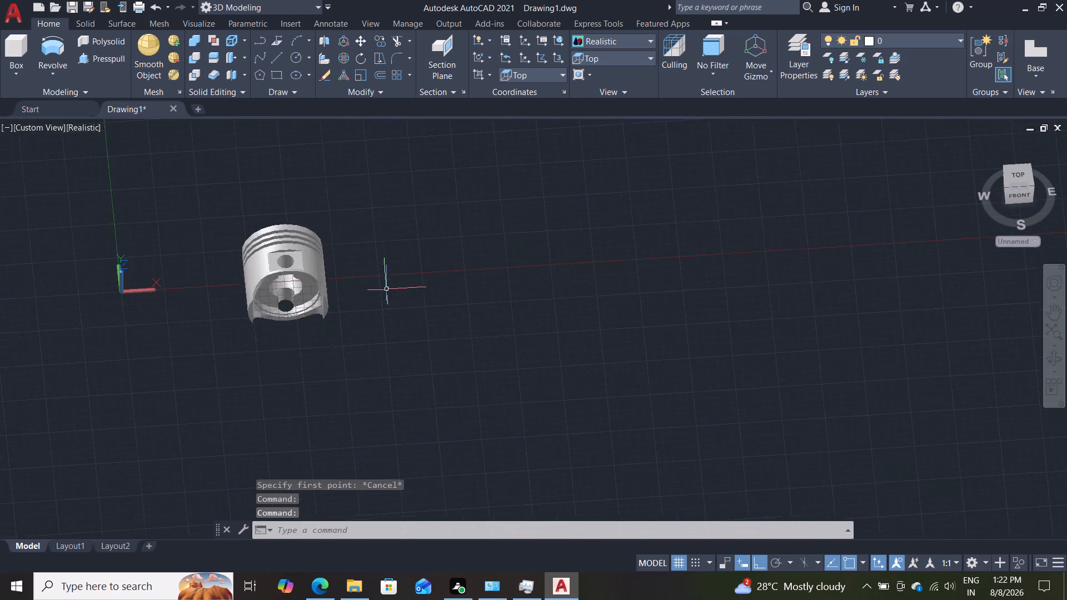
{"action": "scroll", "coordinate": [387, 289], "scroll_direction": "up", "scroll_amount": 2}
{"action": "middle_click_drag", "start_coordinate": [338, 319], "coordinate": [337, 372], "text": "shift"}
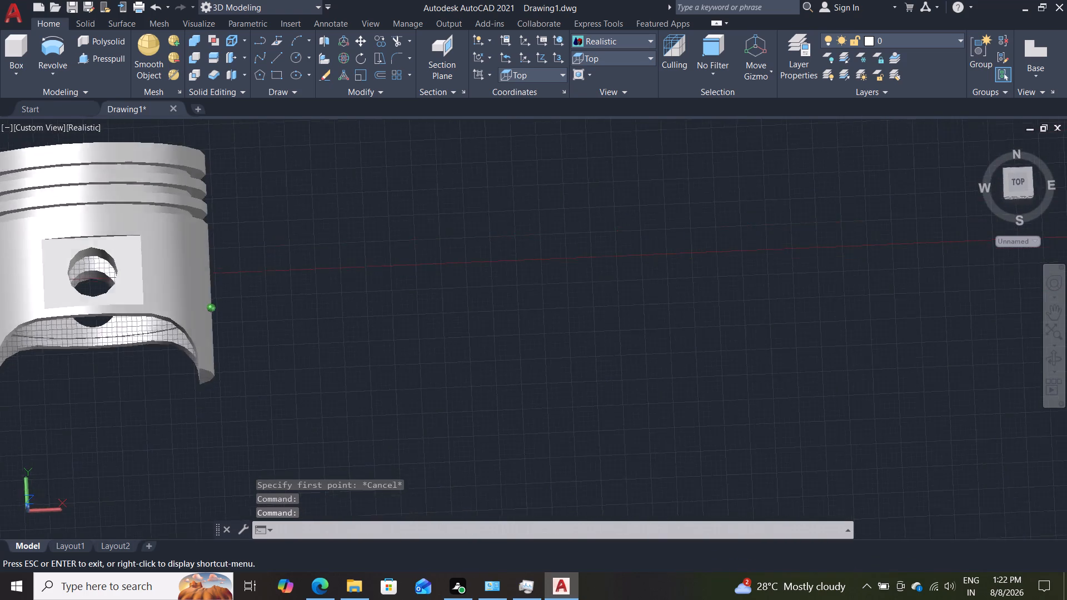
{"action": "middle_click_drag", "start_coordinate": [337, 372], "coordinate": [335, 381], "text": "shift"}
{"action": "scroll", "coordinate": [376, 307], "scroll_direction": "down", "scroll_amount": 4}
{"action": "scroll", "coordinate": [400, 297], "scroll_direction": "up", "scroll_amount": 4}
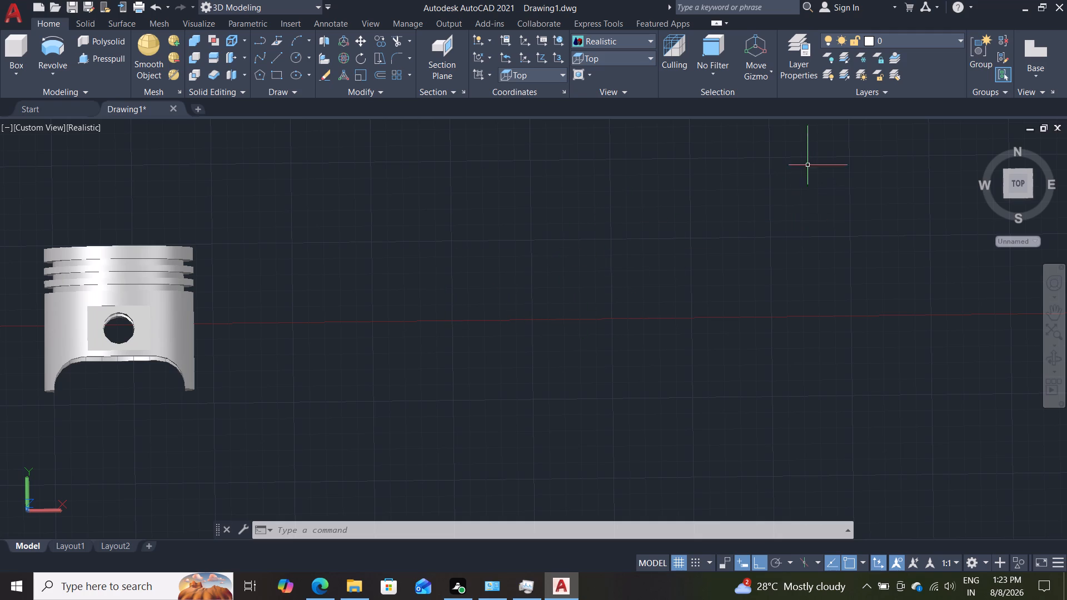
{"action": "scroll", "coordinate": [346, 333], "scroll_direction": "down", "scroll_amount": 3}
{"action": "scroll", "coordinate": [348, 330], "scroll_direction": "up", "scroll_amount": 6}
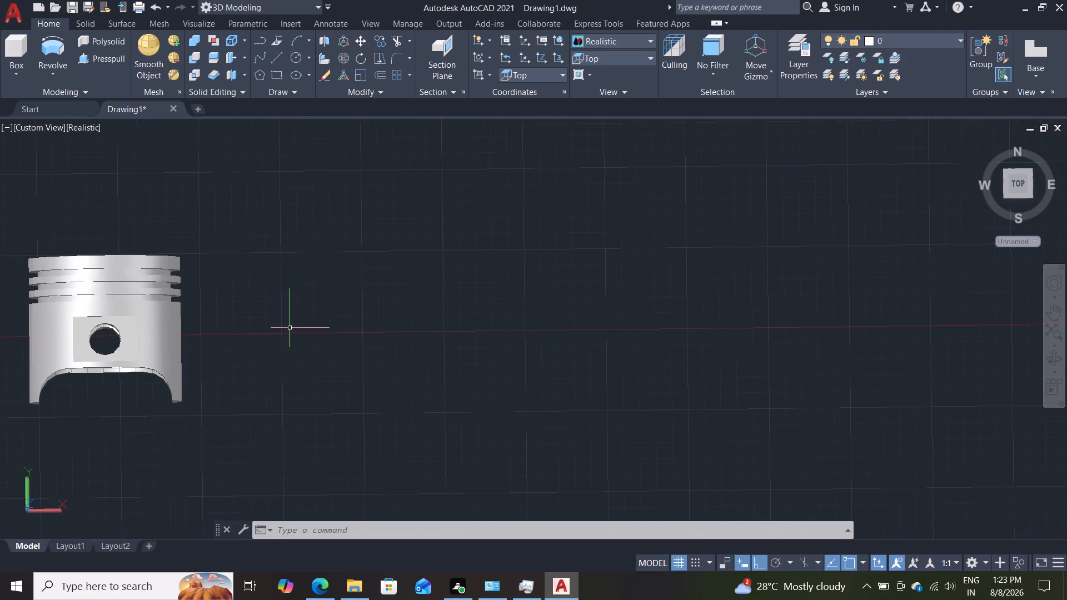
{"action": "scroll", "coordinate": [290, 328], "scroll_direction": "up", "scroll_amount": 3}
{"action": "middle_click_drag", "start_coordinate": [347, 334], "coordinate": [696, 228]}
{"action": "scroll", "coordinate": [699, 228], "scroll_direction": "down", "scroll_amount": 1}
{"action": "scroll", "coordinate": [548, 233], "scroll_direction": "down", "scroll_amount": 2}
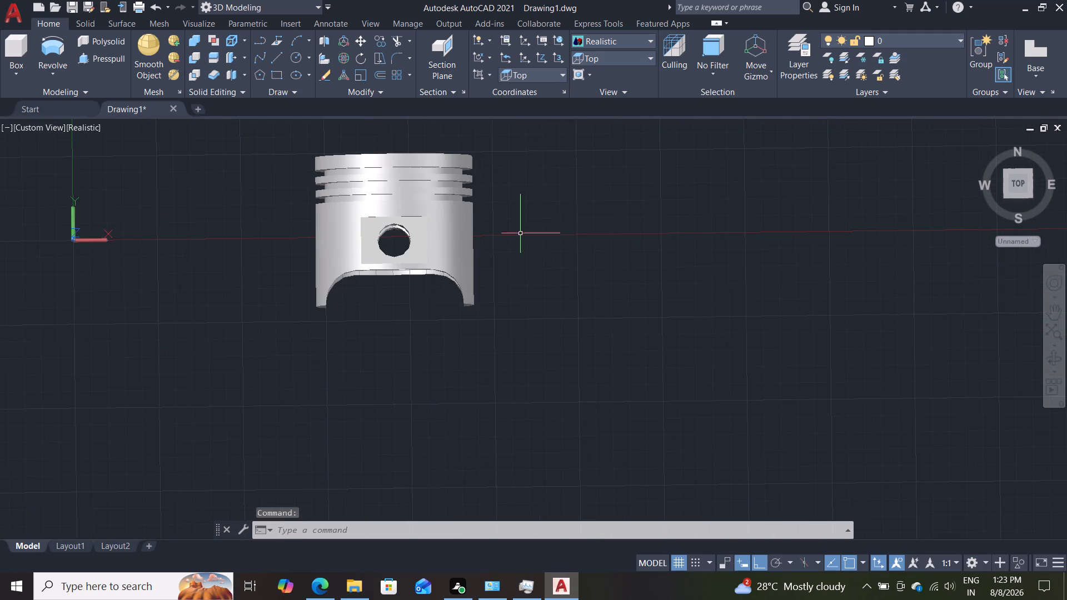
{"action": "scroll", "coordinate": [487, 253], "scroll_direction": "up", "scroll_amount": 2}
{"action": "scroll", "coordinate": [560, 227], "scroll_direction": "down", "scroll_amount": 2}
{"action": "scroll", "coordinate": [536, 257], "scroll_direction": "up", "scroll_amount": 1}
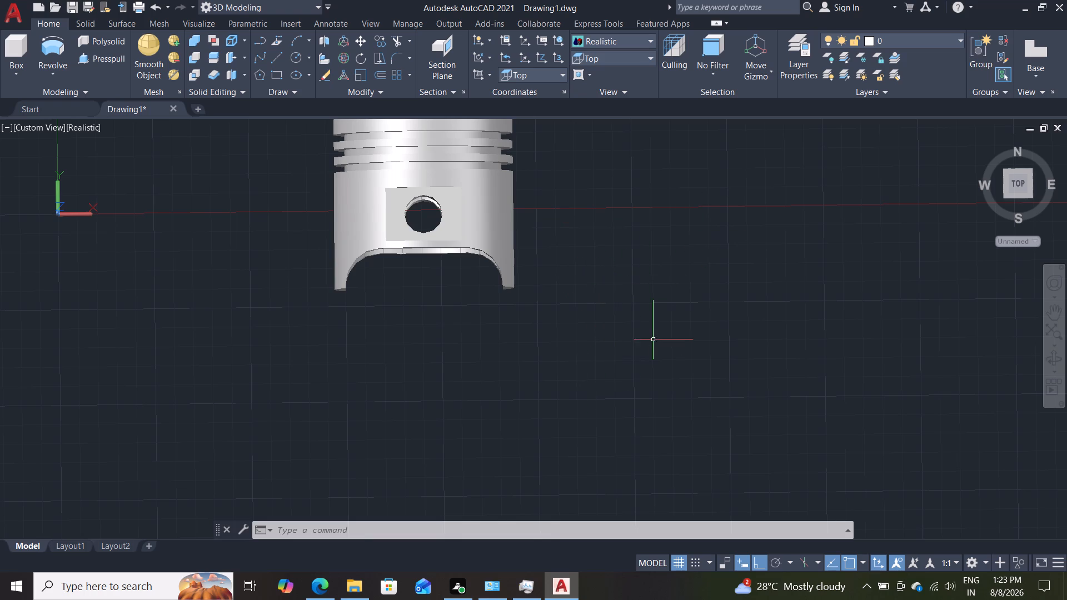
{"action": "scroll", "coordinate": [671, 216], "scroll_direction": "down", "scroll_amount": 1}
{"action": "scroll", "coordinate": [587, 292], "scroll_direction": "up", "scroll_amount": 2}
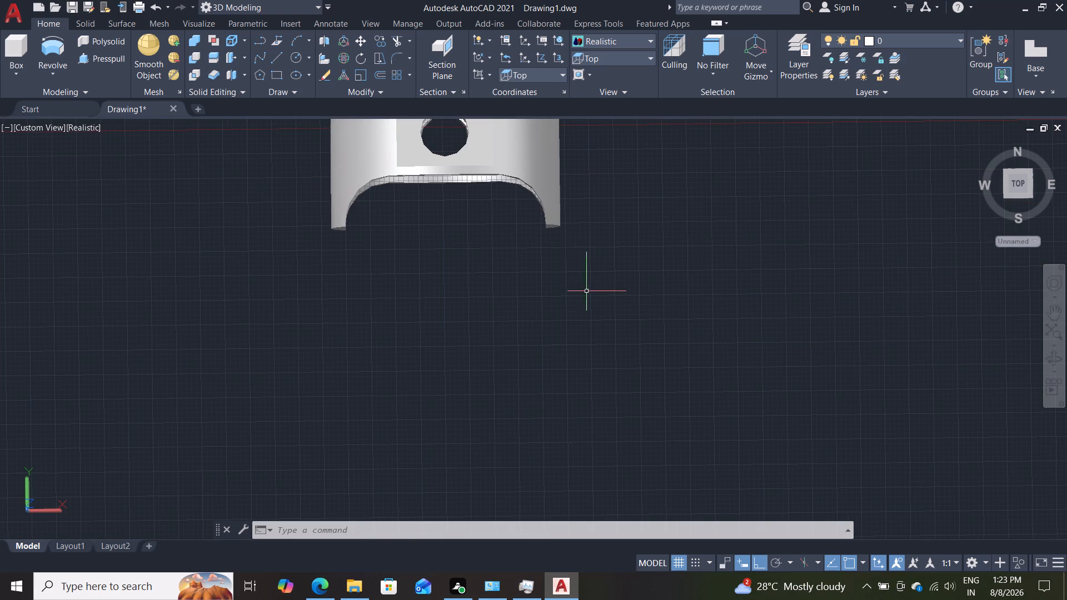
{"action": "scroll", "coordinate": [576, 251], "scroll_direction": "down", "scroll_amount": 1}
{"action": "middle_click_drag", "start_coordinate": [627, 177], "coordinate": [625, 211], "text": "shift"}
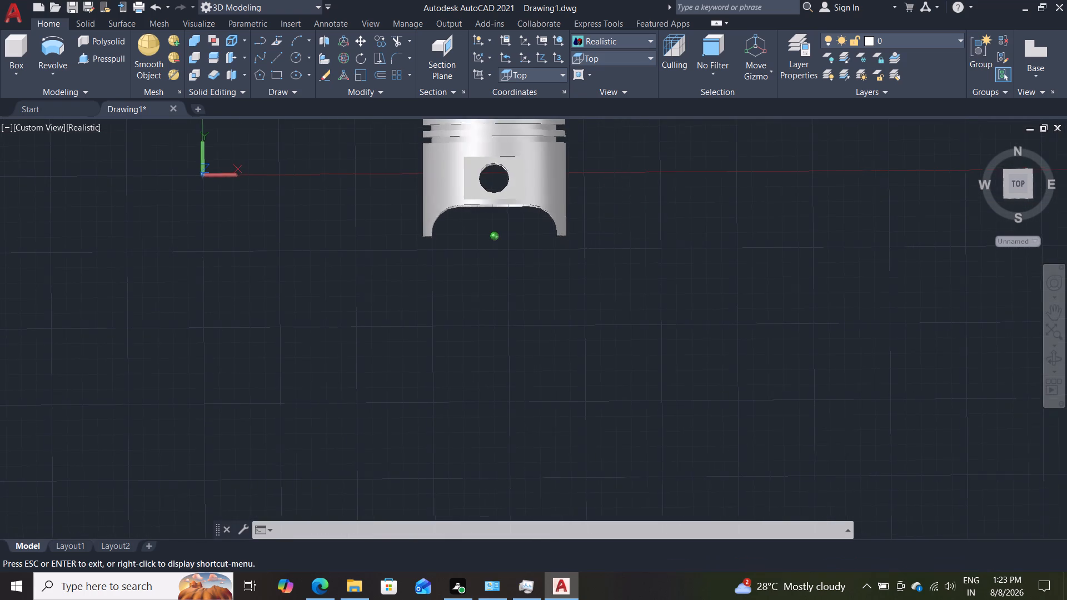
{"action": "middle_click_drag", "start_coordinate": [625, 211], "coordinate": [634, 232], "text": "shift"}
{"action": "scroll", "coordinate": [600, 229], "scroll_direction": "down", "scroll_amount": 2}
{"action": "scroll", "coordinate": [598, 234], "scroll_direction": "up", "scroll_amount": 3}
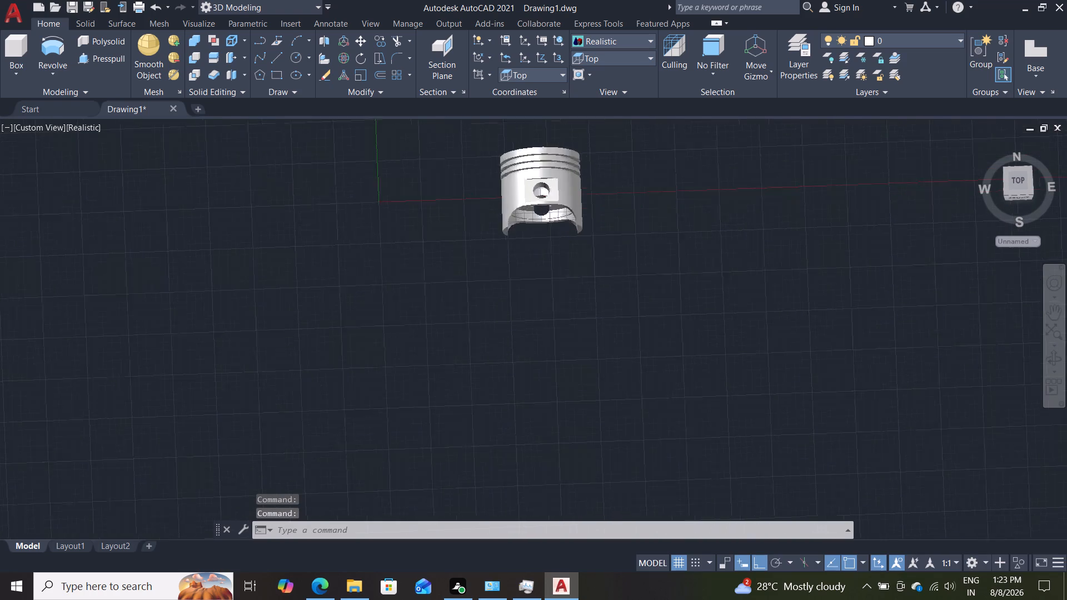
{"action": "scroll", "coordinate": [598, 234], "scroll_direction": "up", "scroll_amount": 1}
{"action": "middle_click_drag", "start_coordinate": [584, 226], "coordinate": [588, 398]}
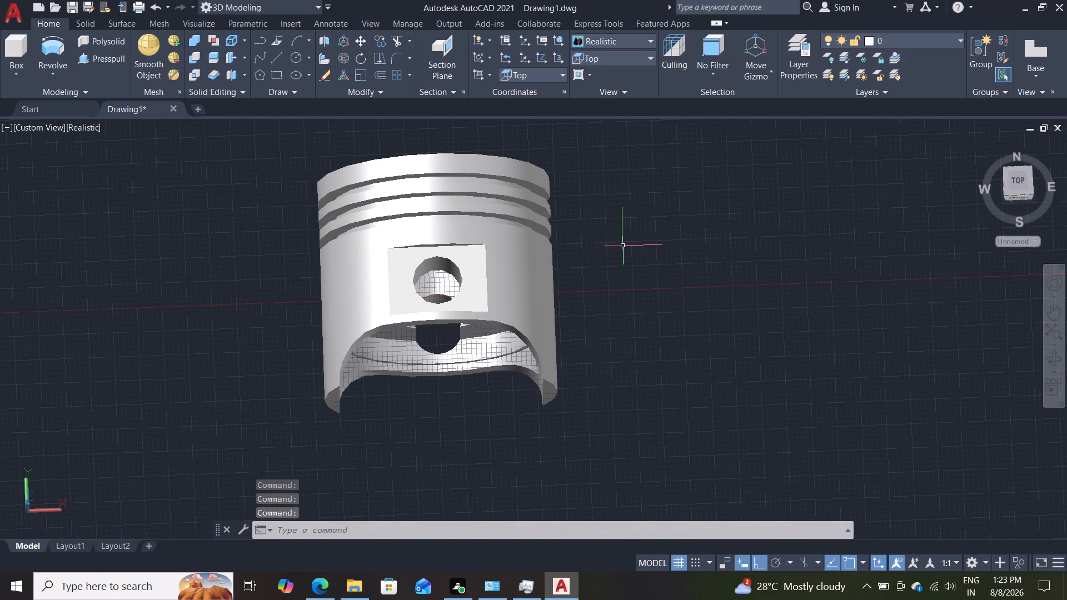
{"action": "middle_click_drag", "start_coordinate": [637, 254], "coordinate": [692, 352], "text": "shift"}
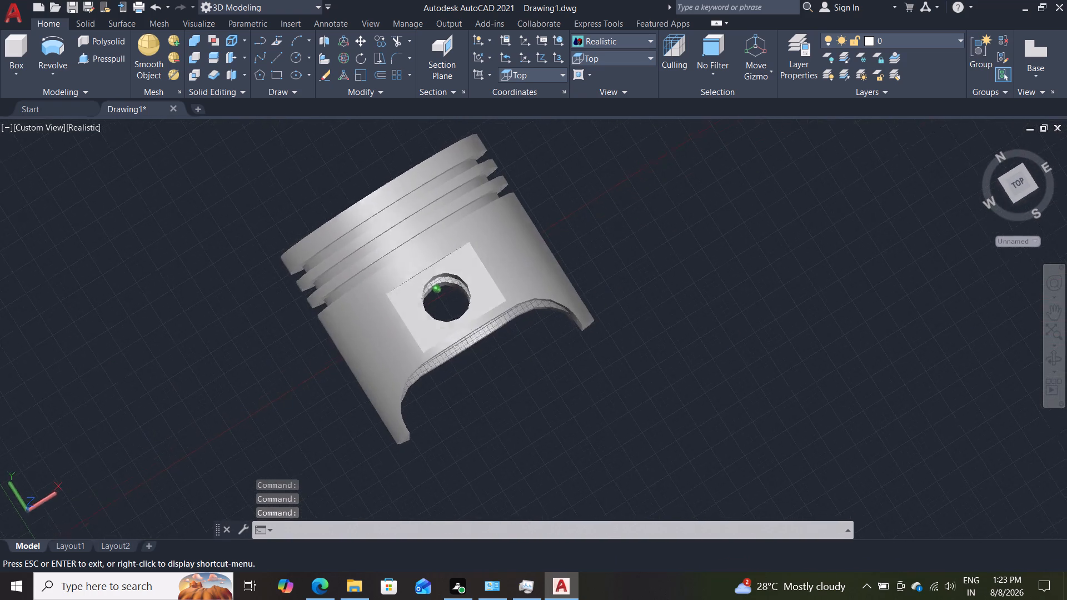
{"action": "middle_click_drag", "start_coordinate": [692, 352], "coordinate": [617, 368], "text": "shift"}
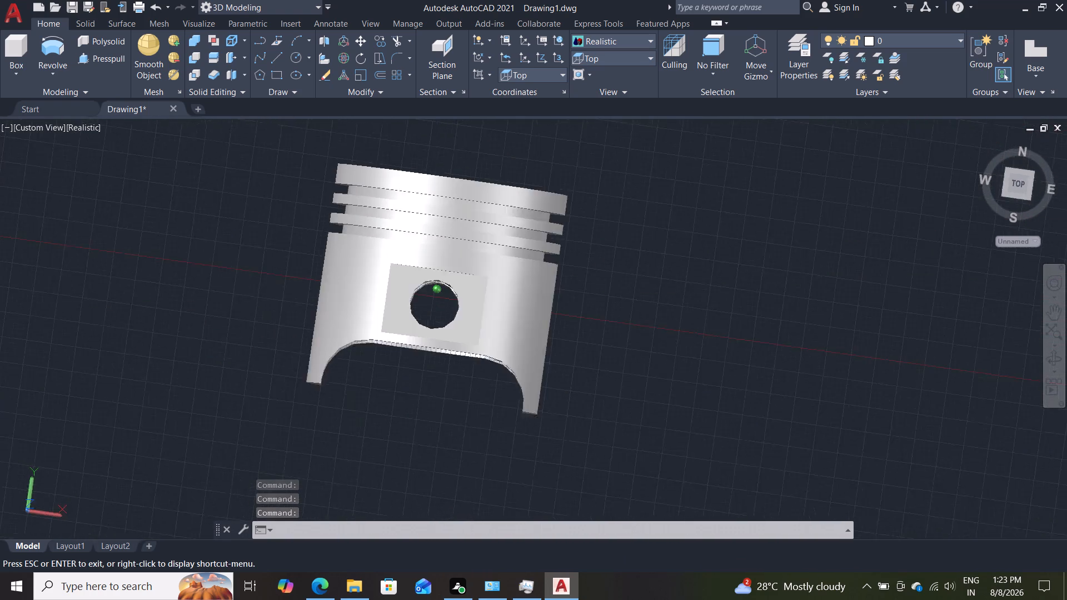
{"action": "middle_click_drag", "start_coordinate": [617, 368], "coordinate": [674, 366], "text": "shift"}
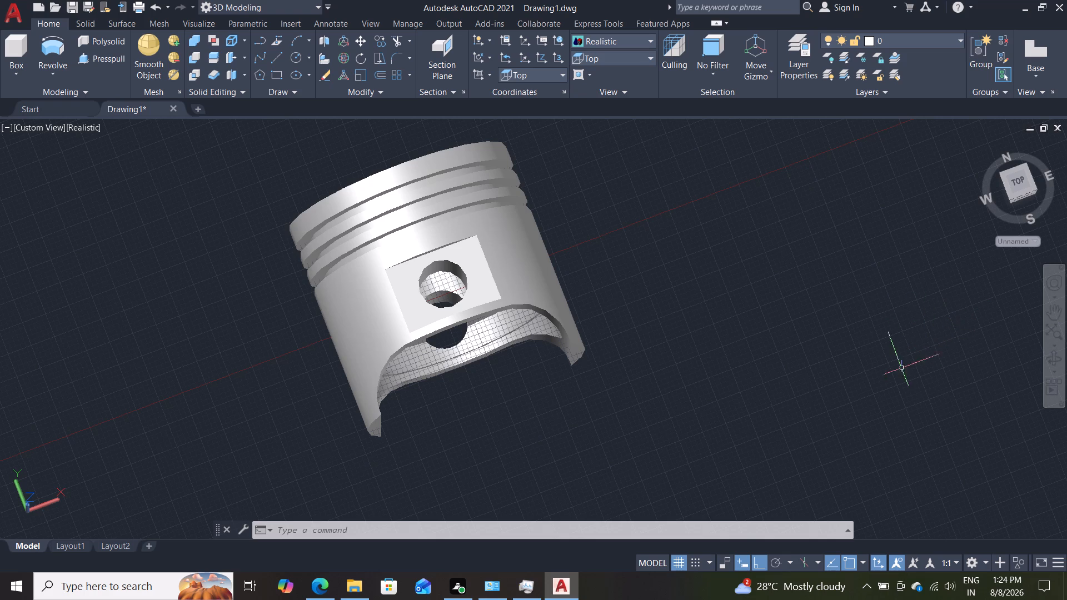
{"action": "middle_click_drag", "start_coordinate": [646, 376], "coordinate": [660, 343], "text": "shift"}
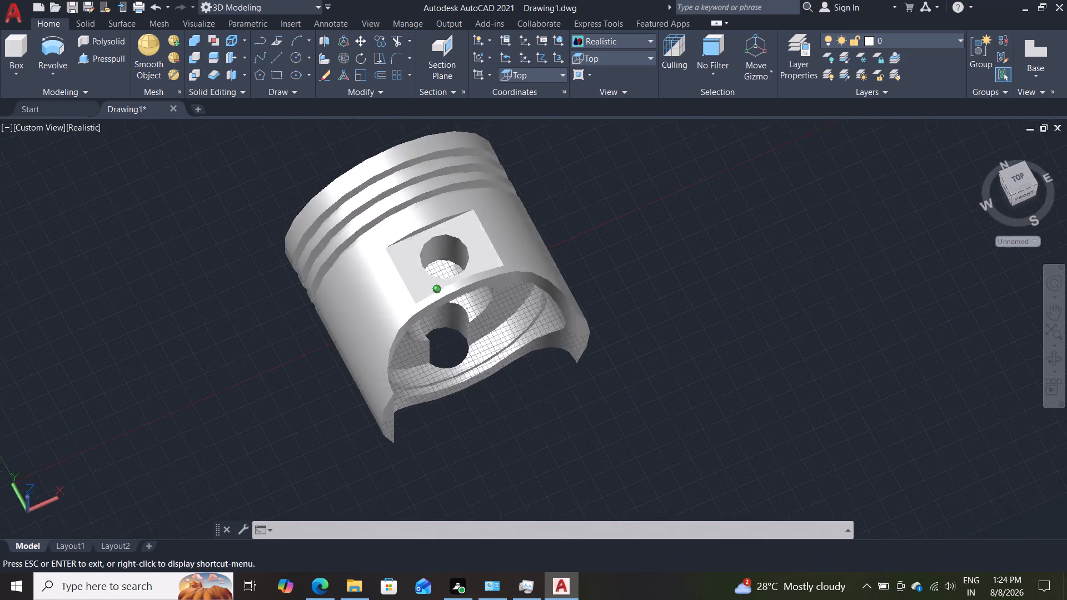
{"action": "middle_click_drag", "start_coordinate": [660, 343], "coordinate": [627, 423], "text": "shift"}
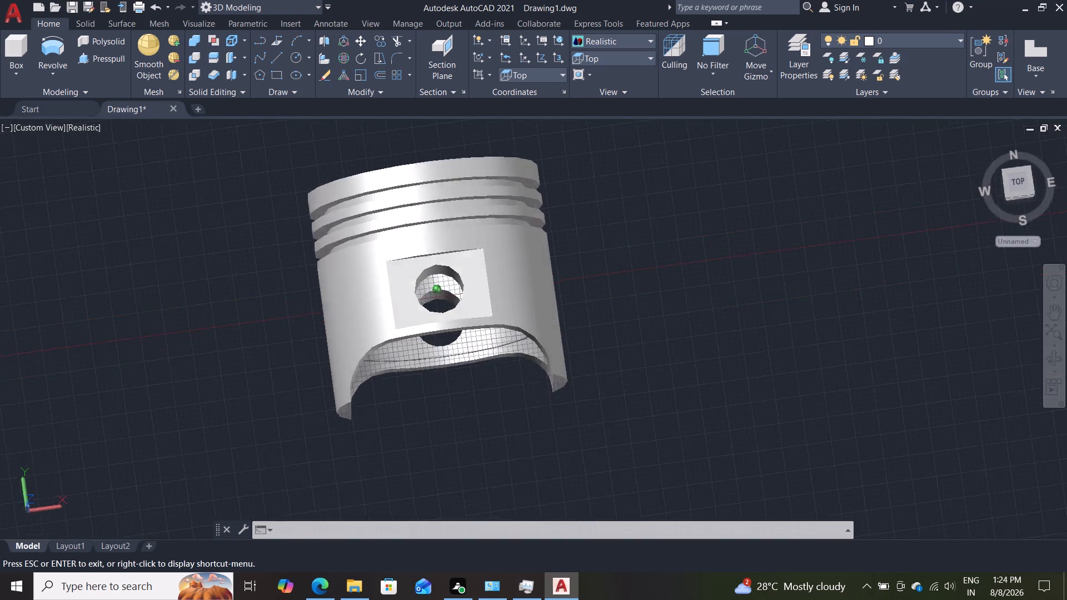
{"action": "middle_click_drag", "start_coordinate": [627, 423], "coordinate": [622, 423], "text": "shift"}
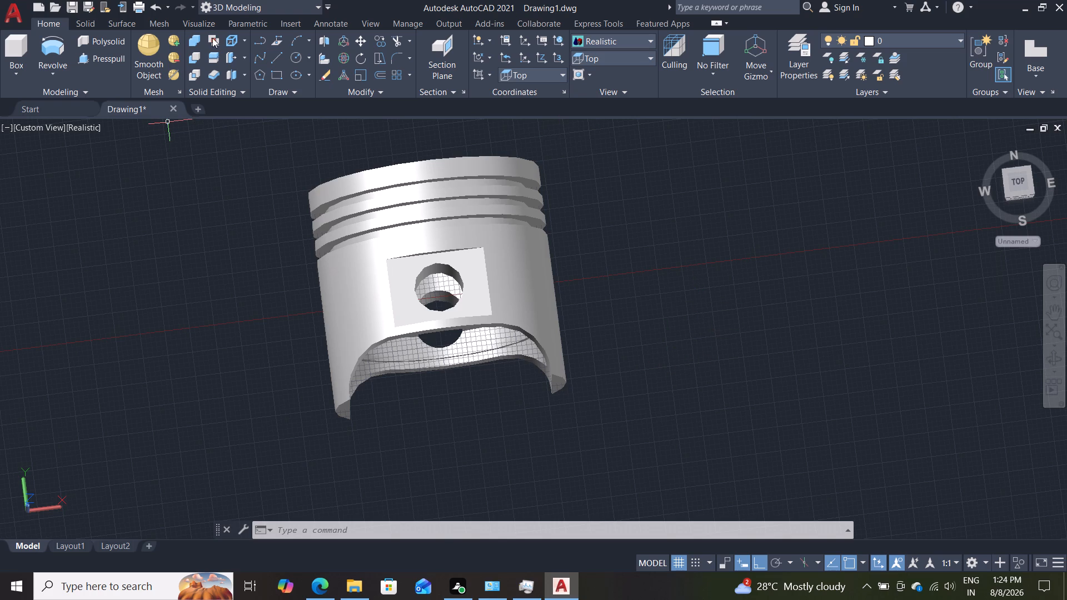
Show the piston in the 2D Wireframe visual style from the Top view.
{"action": "left_click", "coordinate": [592, 42]}
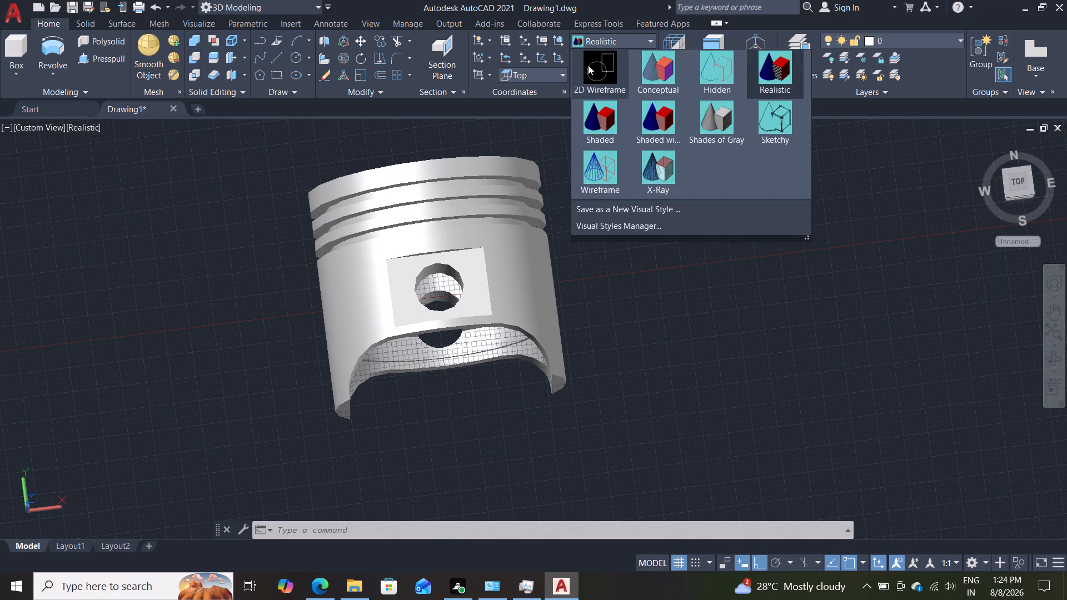
{"action": "left_click", "coordinate": [588, 65]}
{"action": "left_click", "coordinate": [602, 55]}
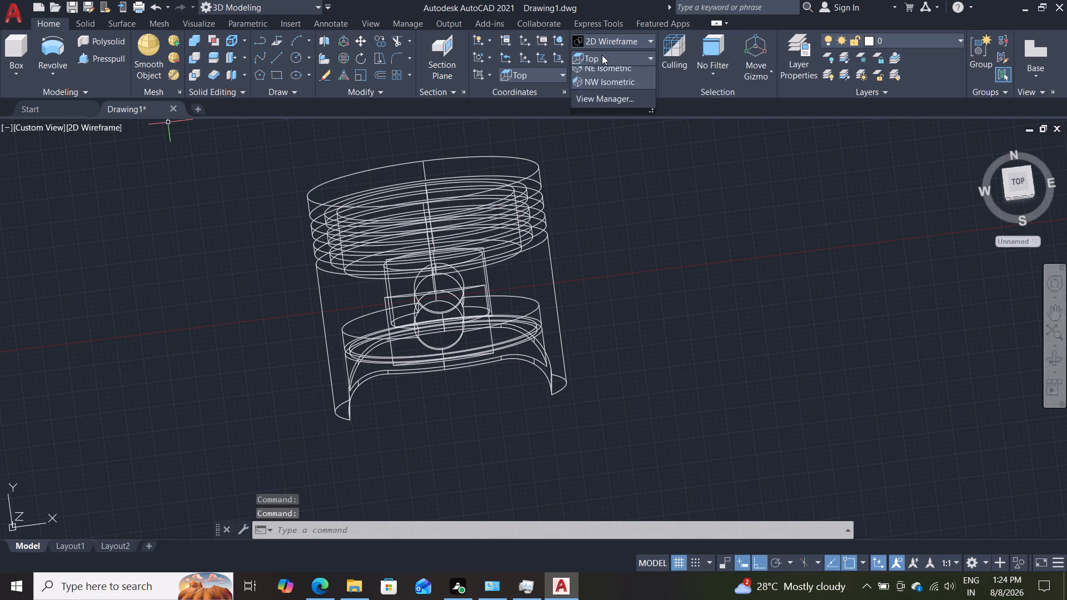
{"action": "left_click", "coordinate": [599, 68]}
{"action": "scroll", "coordinate": [658, 216], "scroll_direction": "down", "scroll_amount": 1}
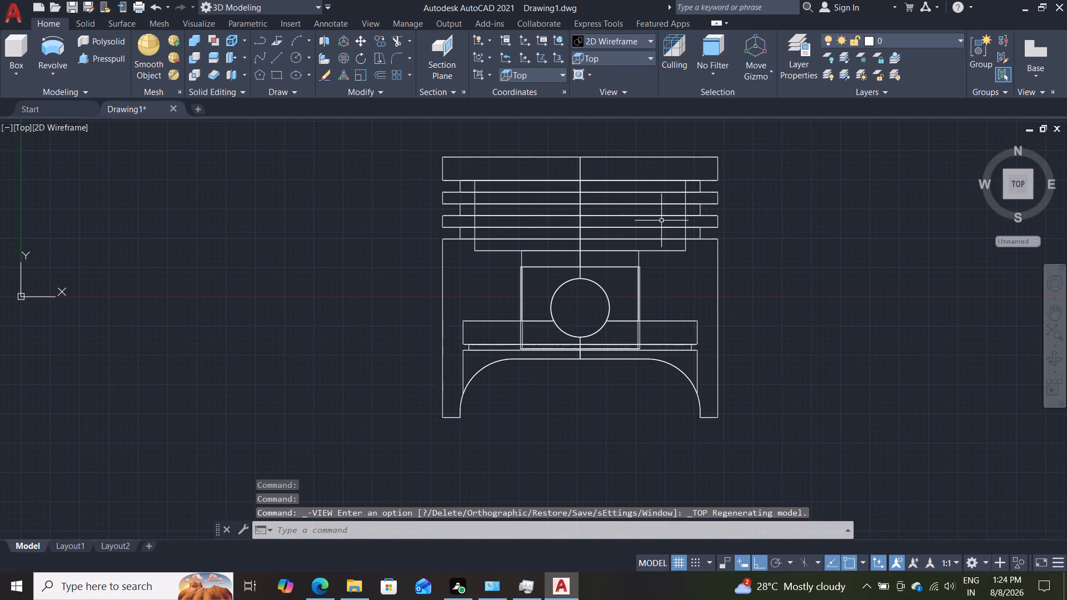
{"action": "scroll", "coordinate": [736, 310], "scroll_direction": "up", "scroll_amount": 1}
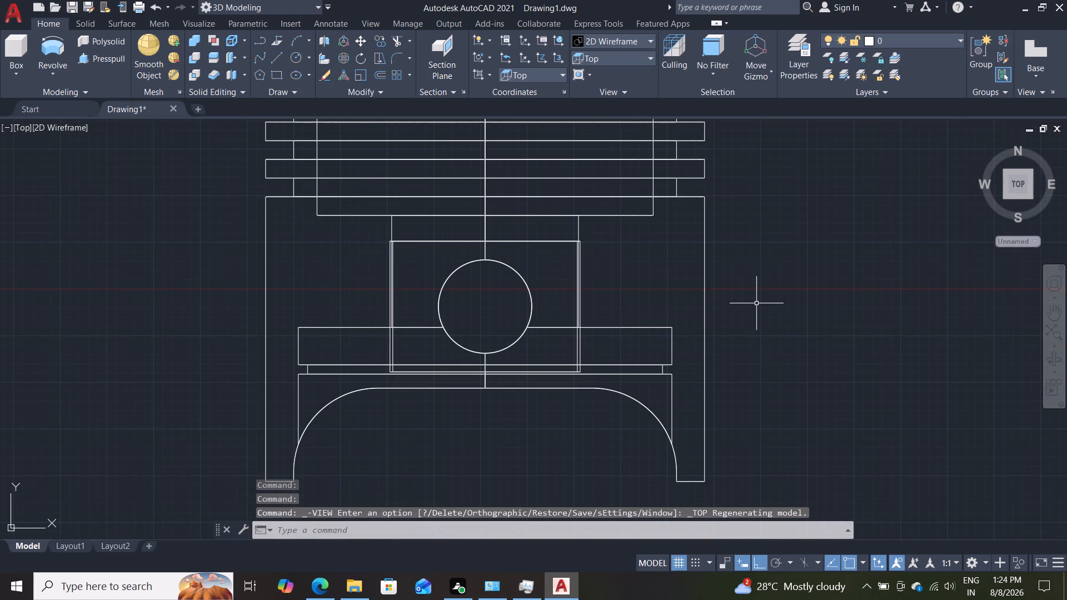
{"action": "scroll", "coordinate": [756, 303], "scroll_direction": "down", "scroll_amount": 1}
{"action": "scroll", "coordinate": [757, 307], "scroll_direction": "up", "scroll_amount": 1}
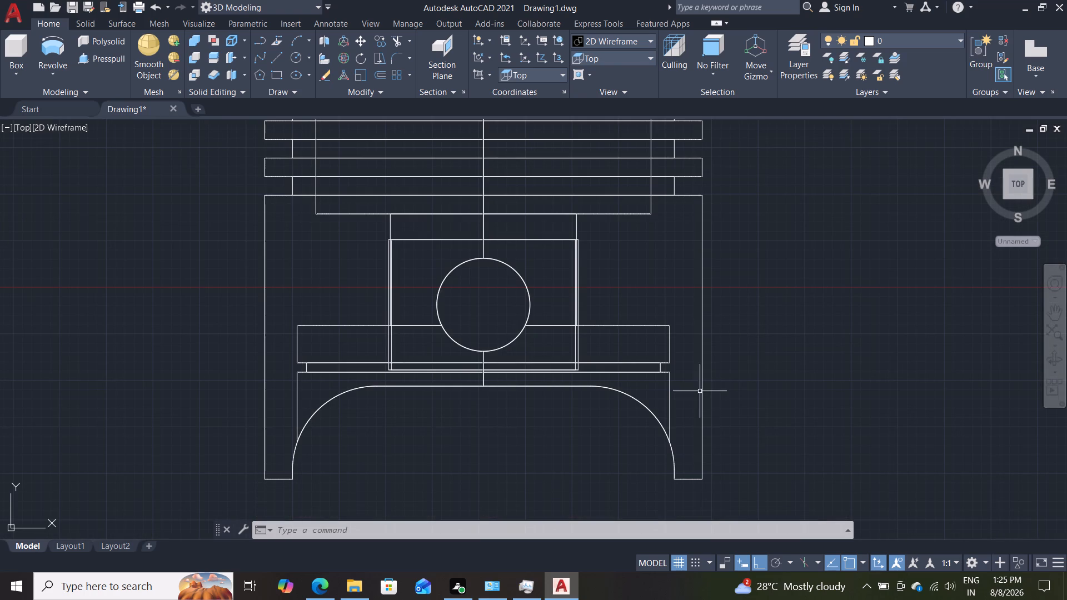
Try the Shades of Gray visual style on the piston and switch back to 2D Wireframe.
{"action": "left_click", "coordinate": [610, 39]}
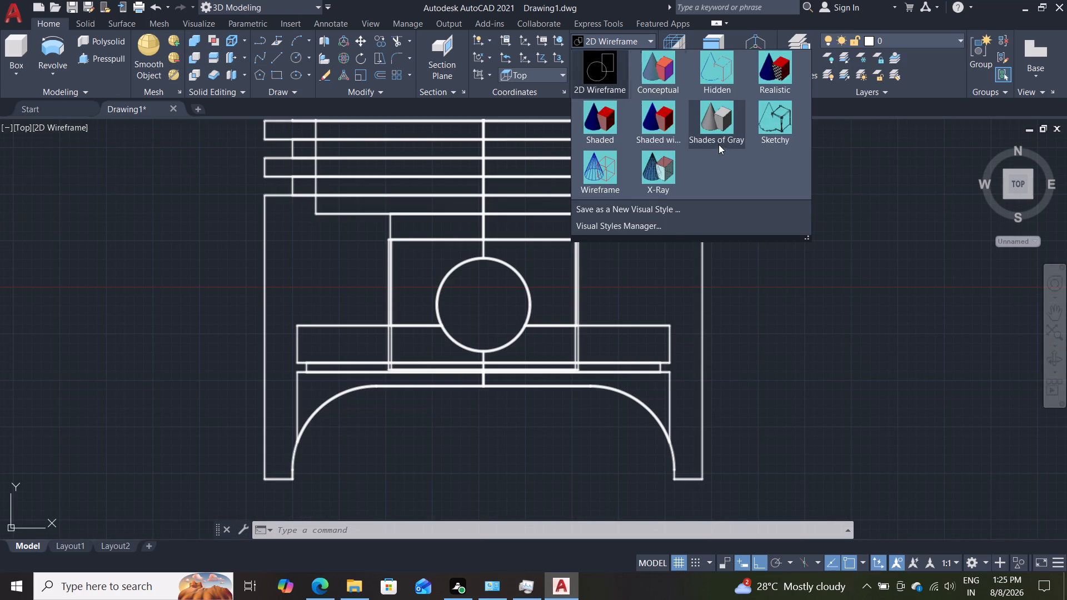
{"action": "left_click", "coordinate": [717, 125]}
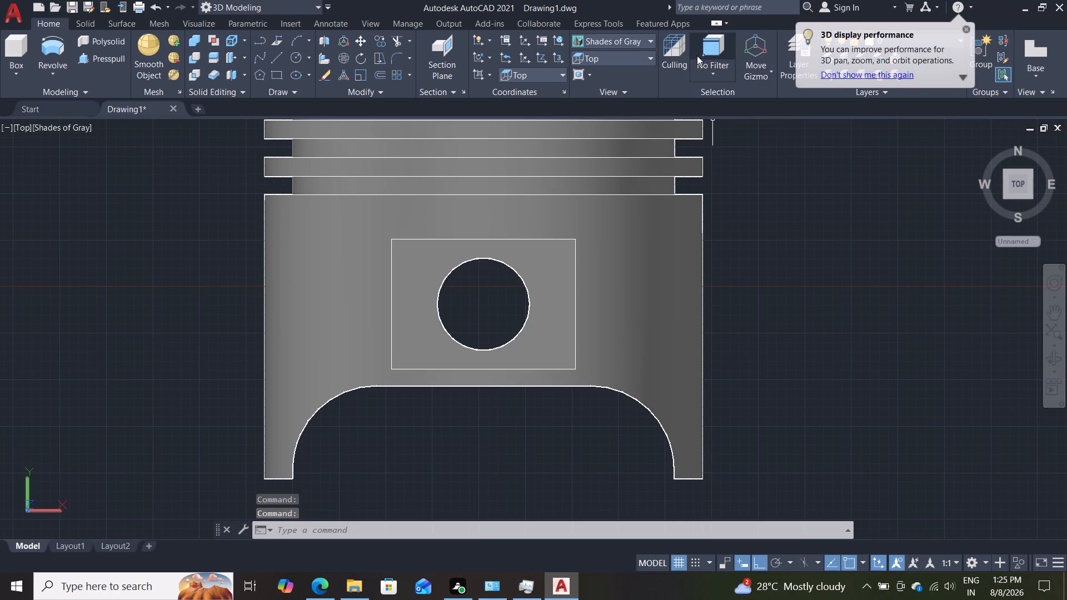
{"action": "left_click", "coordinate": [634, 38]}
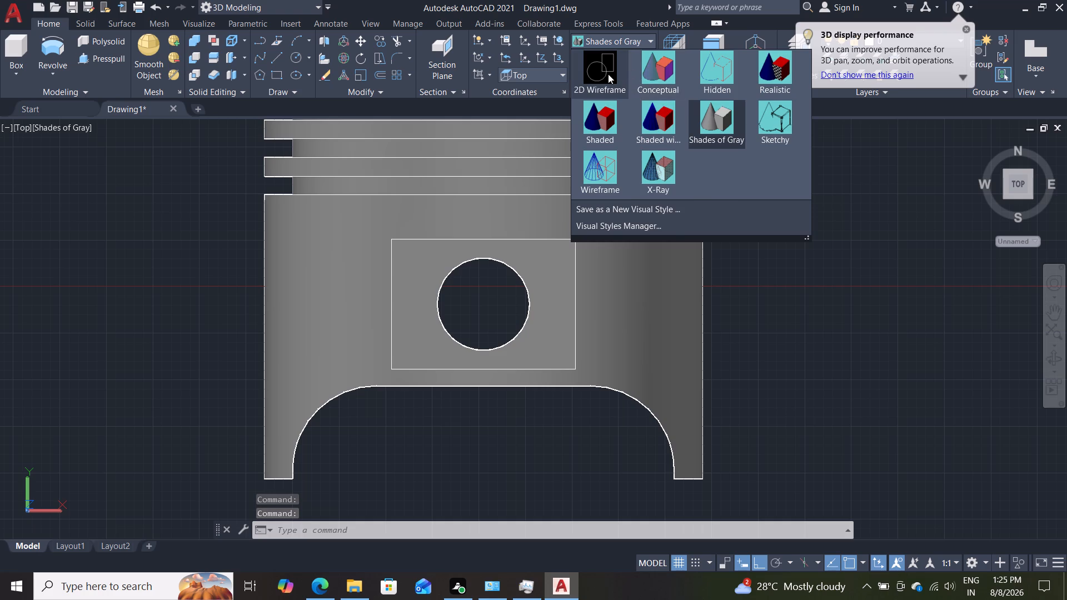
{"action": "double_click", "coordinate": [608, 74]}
Examine the 2D Wireframe outline of the piston in the Top view, including its ring grooves, pin hole and skirt.
{"action": "scroll", "coordinate": [772, 228], "scroll_direction": "down", "scroll_amount": 1}
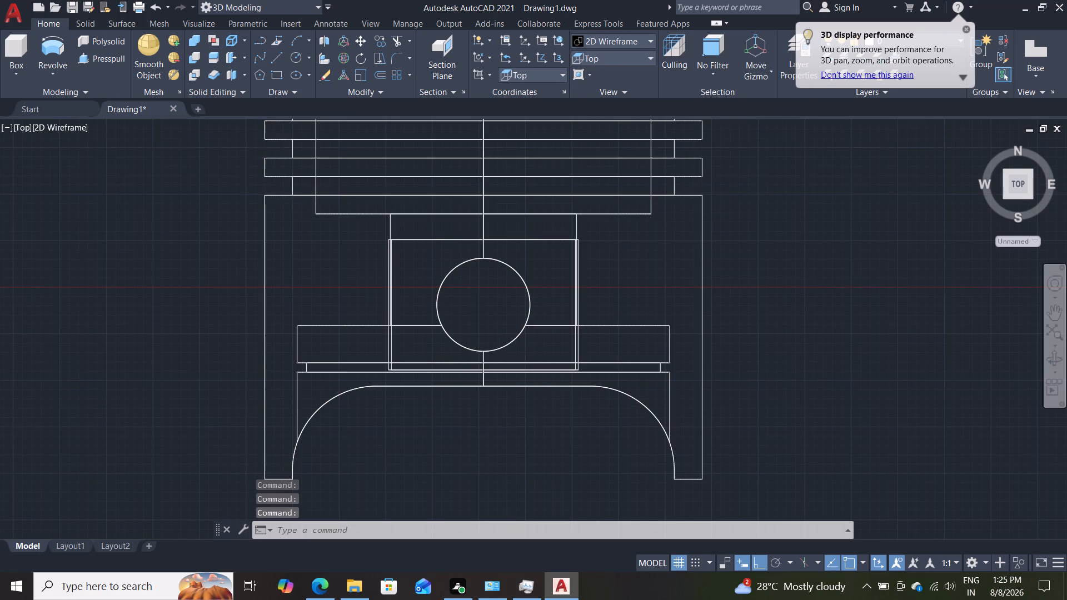
{"action": "scroll", "coordinate": [772, 228], "scroll_direction": "up", "scroll_amount": 1}
{"action": "scroll", "coordinate": [768, 229], "scroll_direction": "down", "scroll_amount": 1}
{"action": "middle_click_drag", "start_coordinate": [768, 229], "coordinate": [754, 276]}
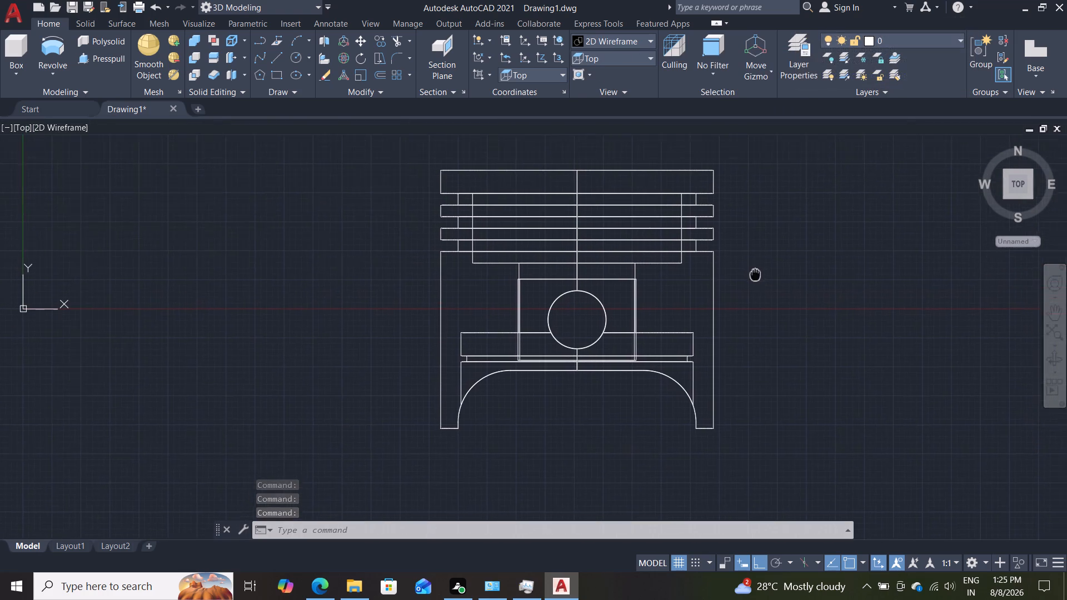
{"action": "middle_click_drag", "start_coordinate": [754, 276], "coordinate": [705, 303]}
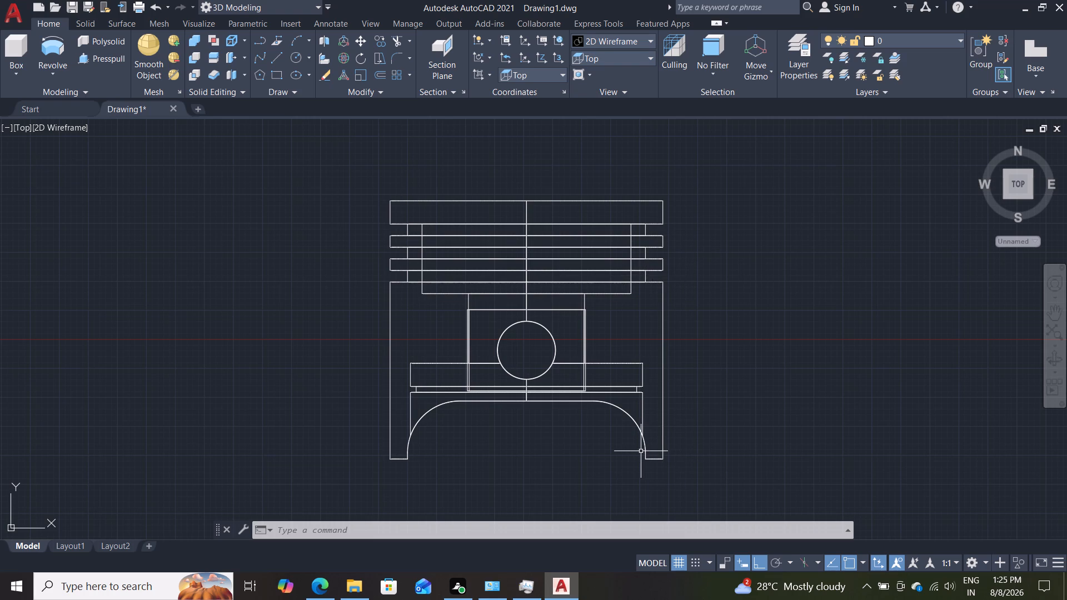
{"action": "left_click", "coordinate": [665, 369]}
{"action": "key", "text": "Escape"}
{"action": "scroll", "coordinate": [666, 294], "scroll_direction": "down", "scroll_amount": 2}
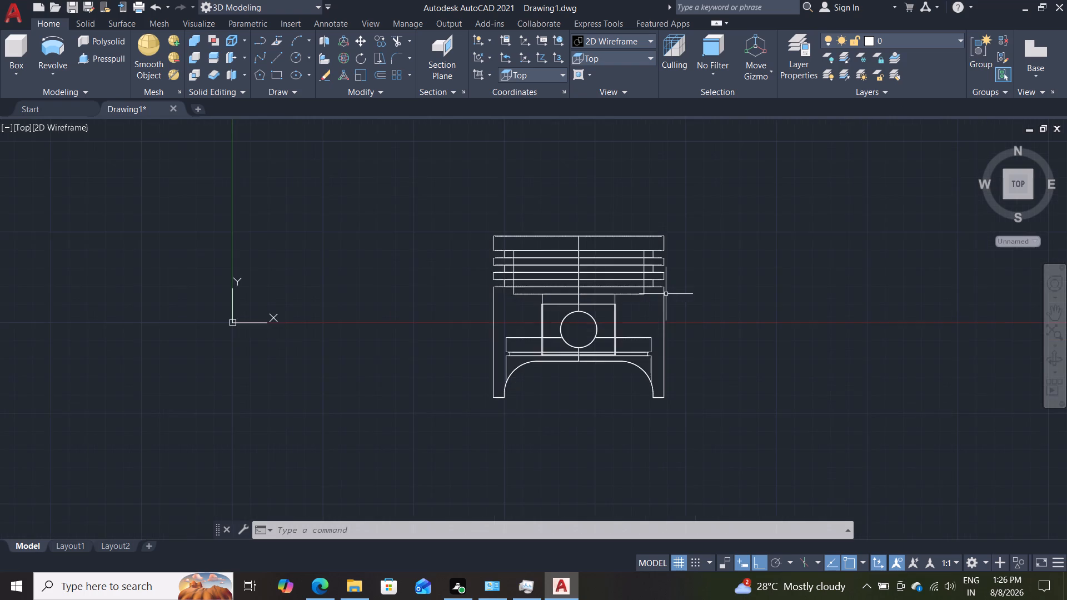
{"action": "scroll", "coordinate": [662, 299], "scroll_direction": "up", "scroll_amount": 4}
{"action": "scroll", "coordinate": [688, 291], "scroll_direction": "down", "scroll_amount": 2}
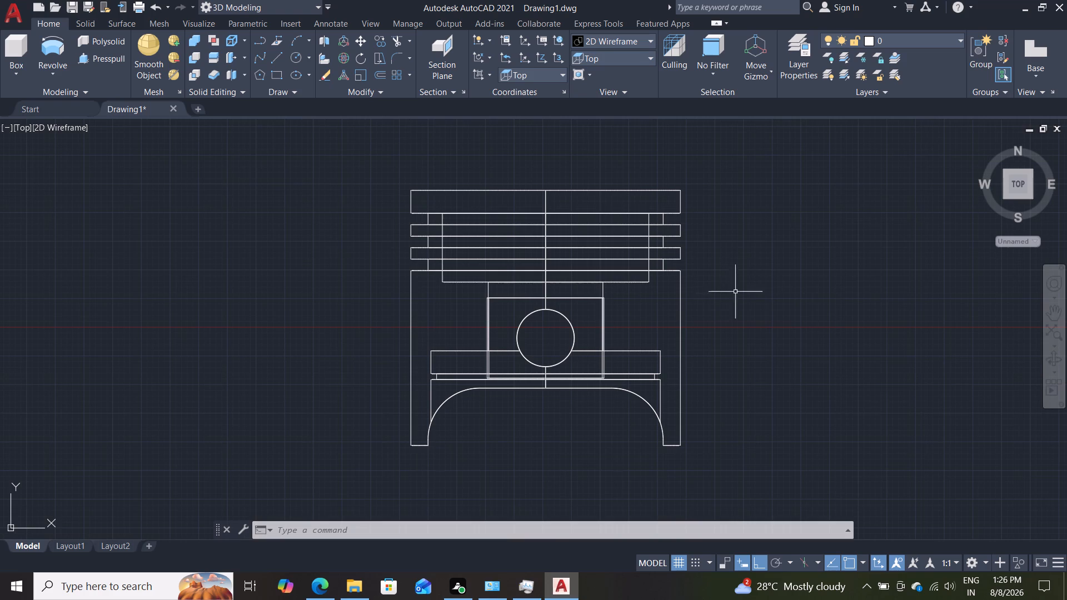
Examine the wireframe piston from several tilted angles, including its ring grooves, internal bore and pin bosses.
{"action": "middle_click_drag", "start_coordinate": [772, 283], "coordinate": [802, 173], "text": "shift"}
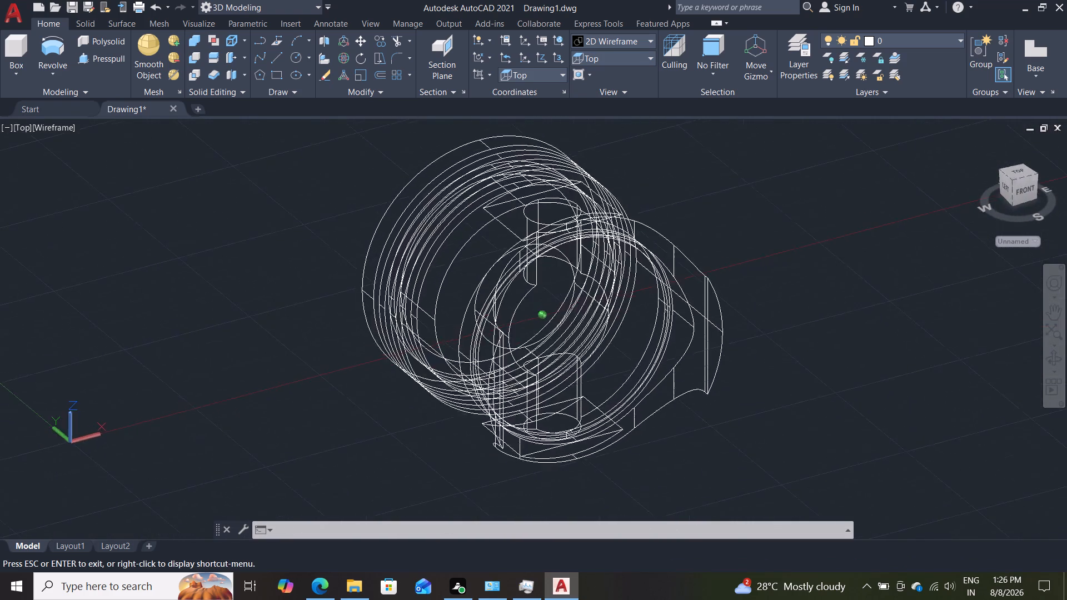
{"action": "middle_click_drag", "start_coordinate": [802, 173], "coordinate": [852, 109], "text": "shift"}
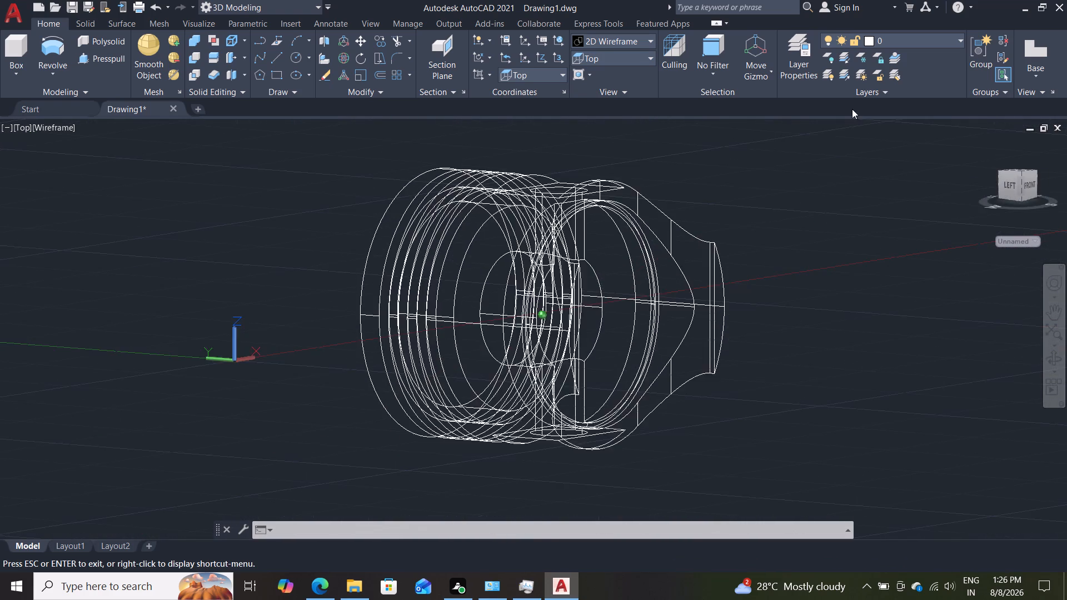
{"action": "middle_click_drag", "start_coordinate": [852, 109], "coordinate": [737, 267], "text": "shift"}
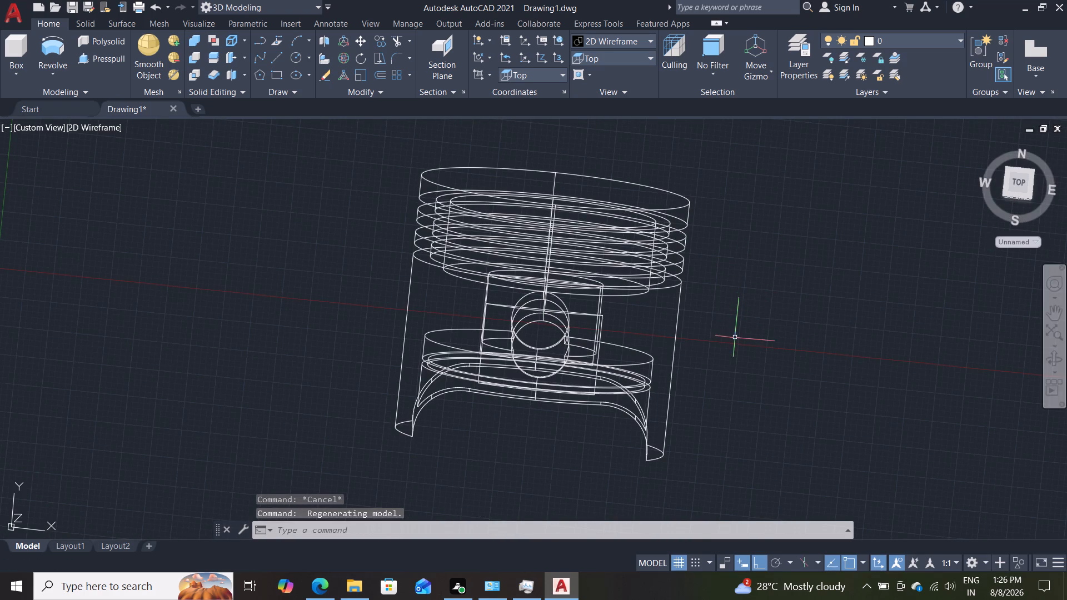
{"action": "middle_click_drag", "start_coordinate": [736, 334], "coordinate": [824, 238], "text": "shift"}
{"action": "middle_click_drag", "start_coordinate": [819, 258], "coordinate": [813, 273], "text": "shift"}
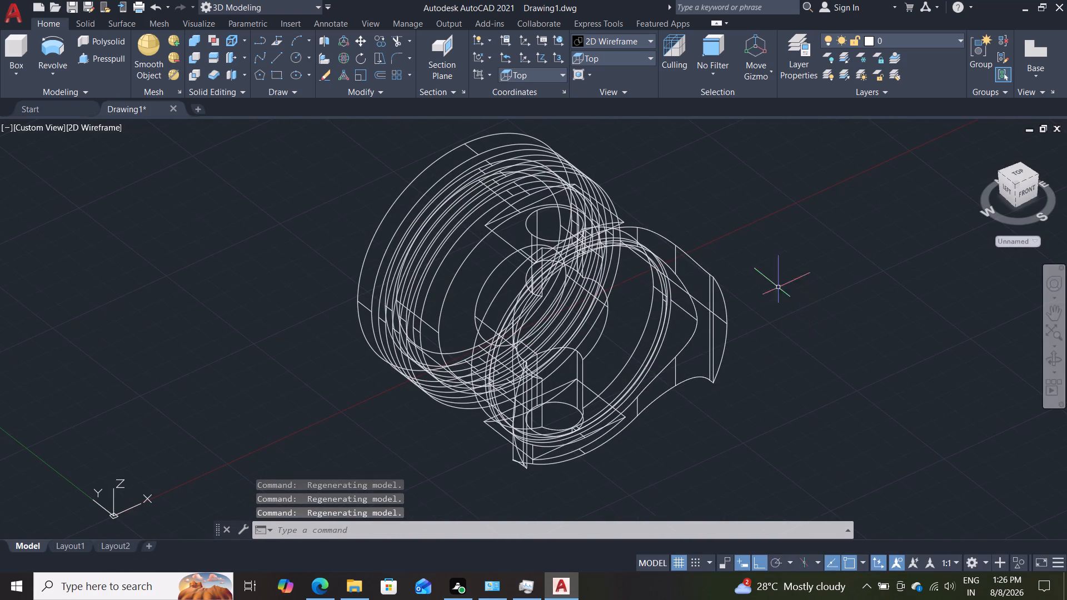
{"action": "middle_click_drag", "start_coordinate": [766, 252], "coordinate": [645, 359], "text": "shift"}
{"action": "scroll", "coordinate": [766, 252], "scroll_direction": "up", "scroll_amount": 1, "text": "shift"}
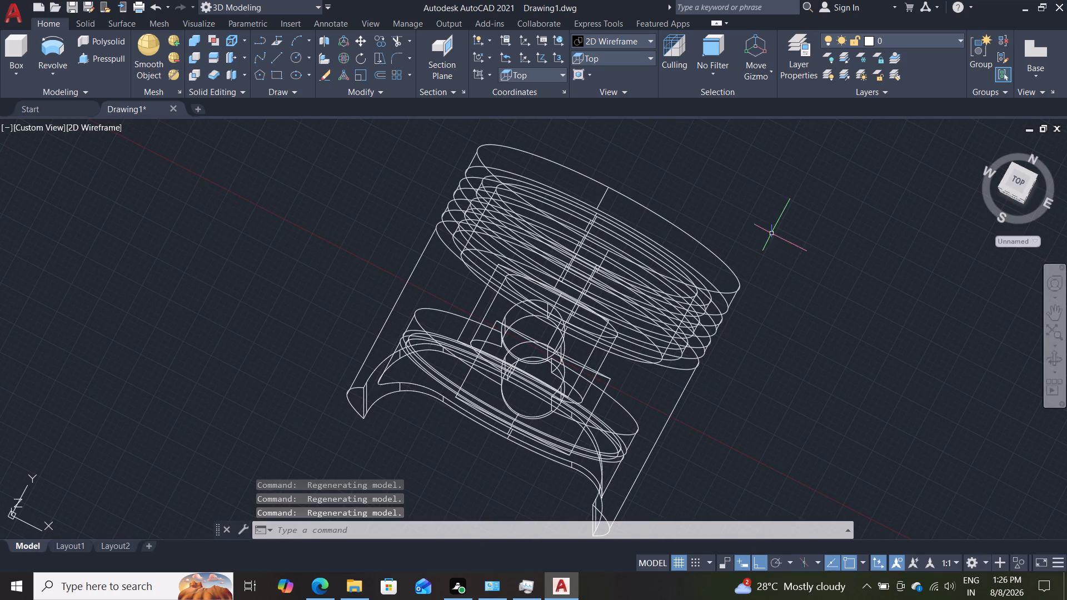
{"action": "scroll", "coordinate": [774, 328], "scroll_direction": "down", "scroll_amount": 3}
{"action": "scroll", "coordinate": [795, 318], "scroll_direction": "up", "scroll_amount": 4}
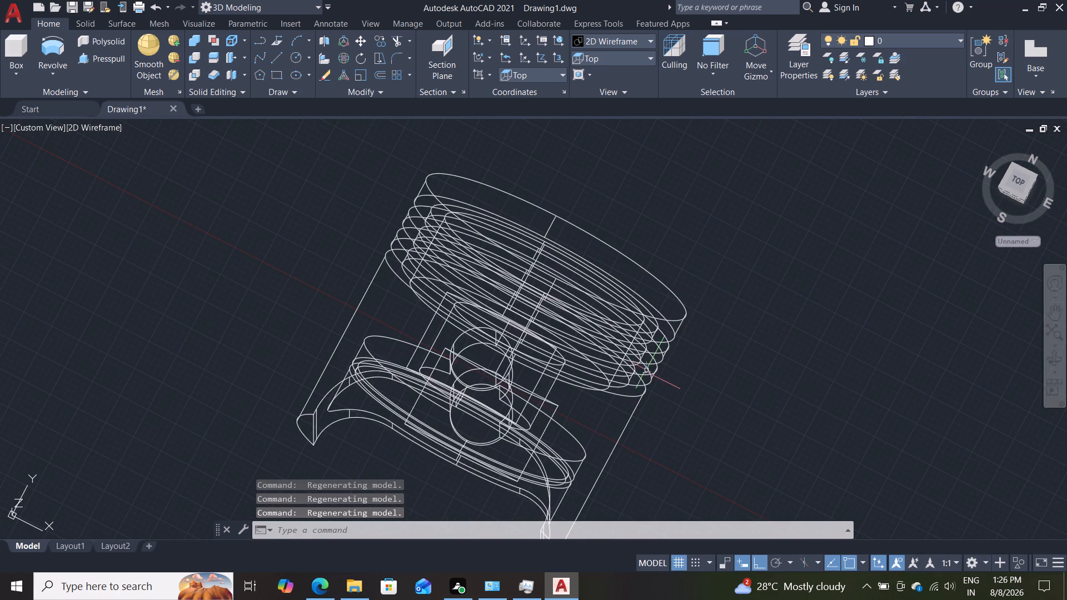
{"action": "scroll", "coordinate": [711, 413], "scroll_direction": "up", "scroll_amount": 1, "text": "shift"}
{"action": "middle_click_drag", "start_coordinate": [715, 410], "coordinate": [770, 321], "text": "shift"}
{"action": "middle_click_drag", "start_coordinate": [802, 306], "coordinate": [794, 338], "text": "shift"}
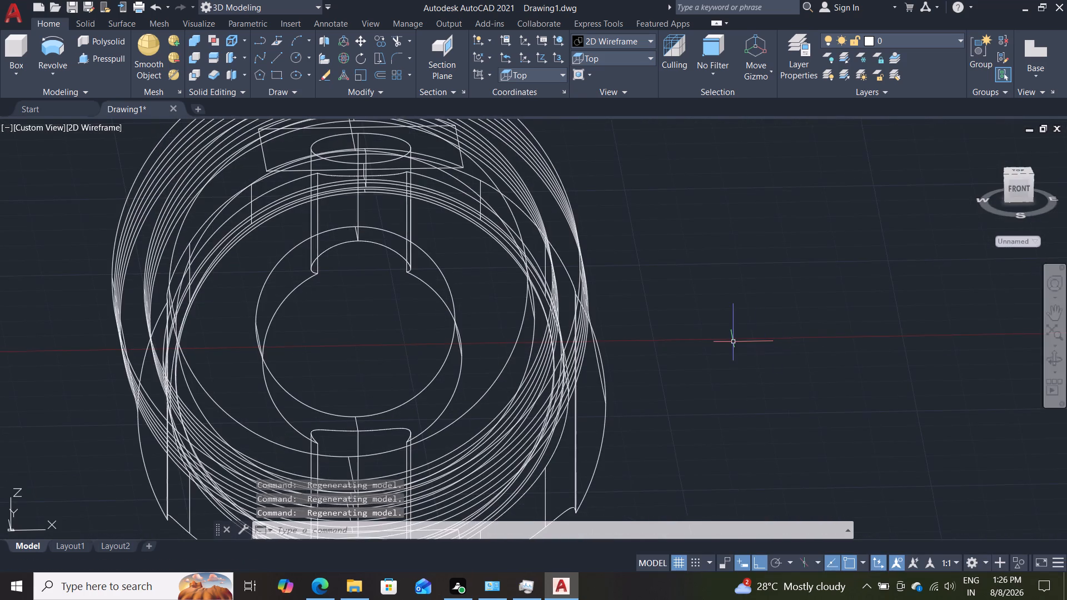
{"action": "scroll", "coordinate": [734, 341], "scroll_direction": "down", "scroll_amount": 2}
Apply the Realistic visual style to the piston.
{"action": "left_click", "coordinate": [626, 42]}
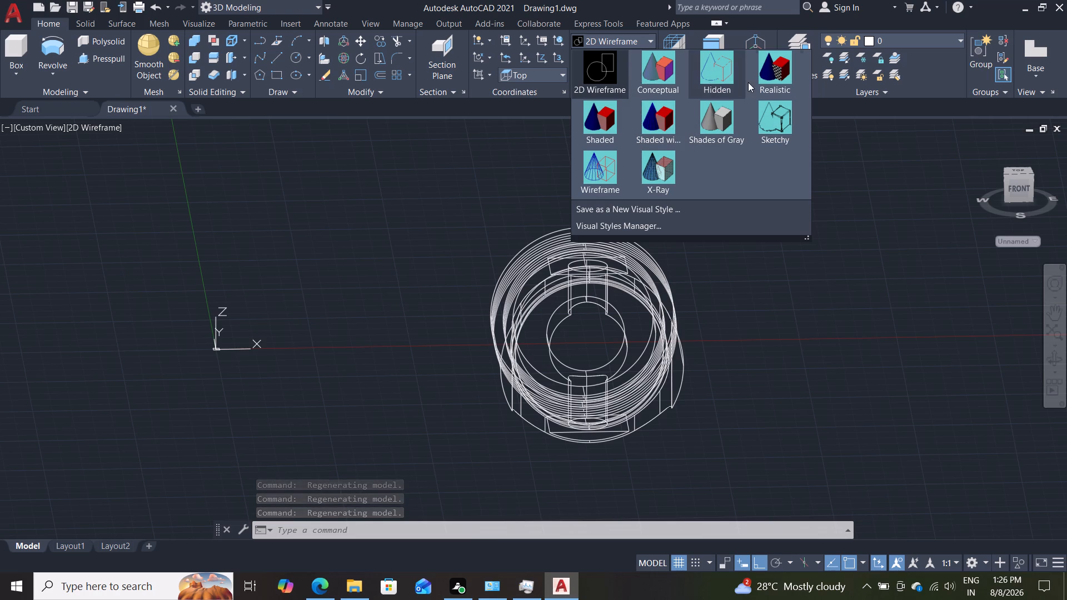
{"action": "left_click", "coordinate": [767, 75]}
Examine the realistic piston from several angles, including its open underside, pin hole, flat boss face and ring grooves.
{"action": "scroll", "coordinate": [718, 253], "scroll_direction": "down", "scroll_amount": 1}
{"action": "middle_click_drag", "start_coordinate": [721, 231], "coordinate": [728, 237], "text": "shift"}
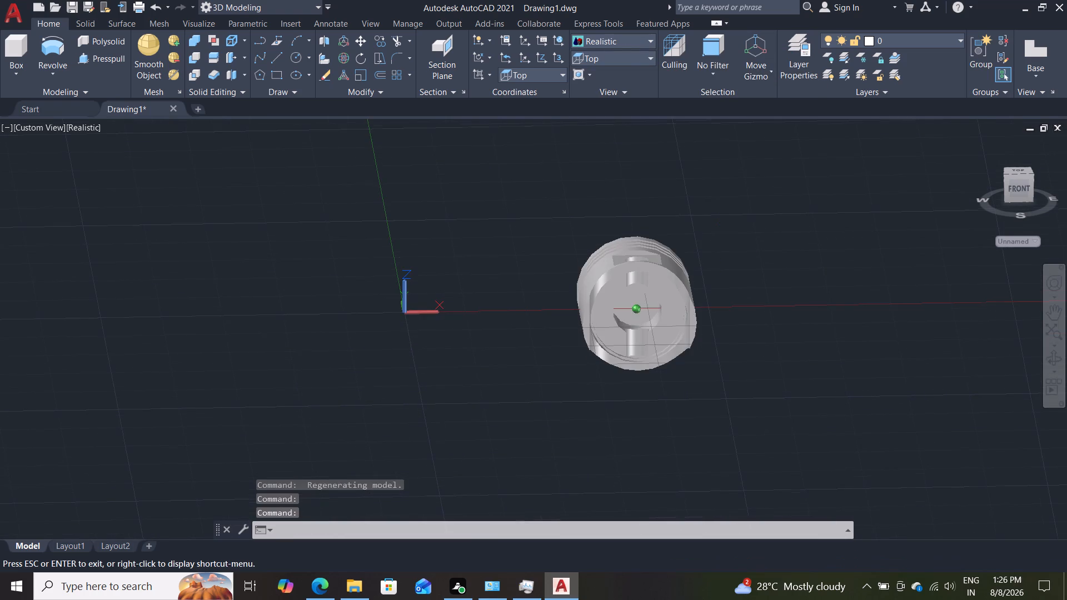
{"action": "middle_click_drag", "start_coordinate": [728, 237], "coordinate": [757, 351], "text": "shift"}
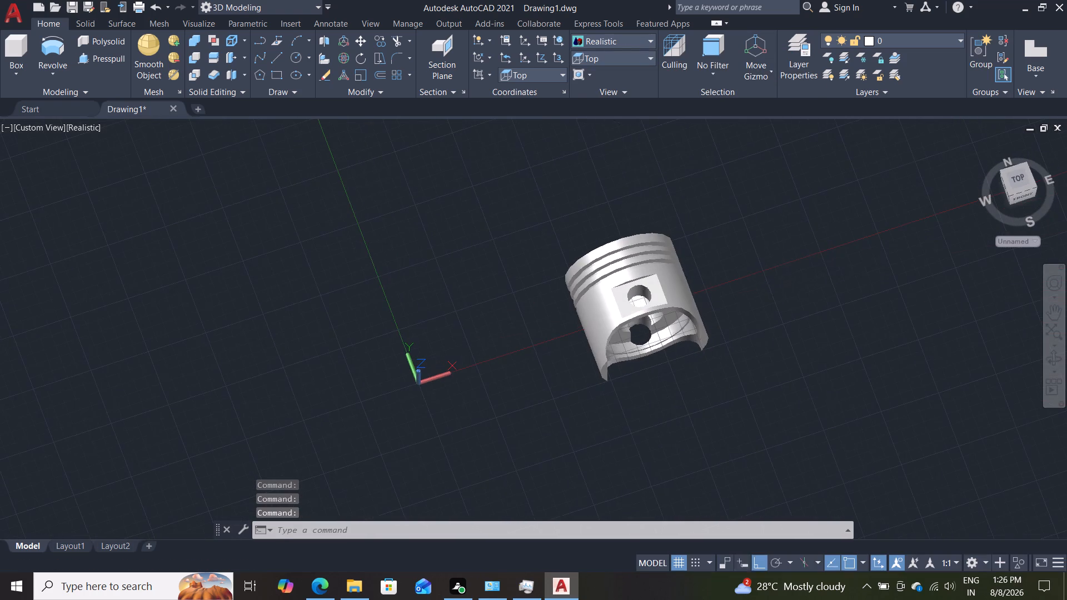
{"action": "scroll", "coordinate": [766, 266], "scroll_direction": "down", "scroll_amount": 1}
{"action": "scroll", "coordinate": [749, 278], "scroll_direction": "up", "scroll_amount": 4}
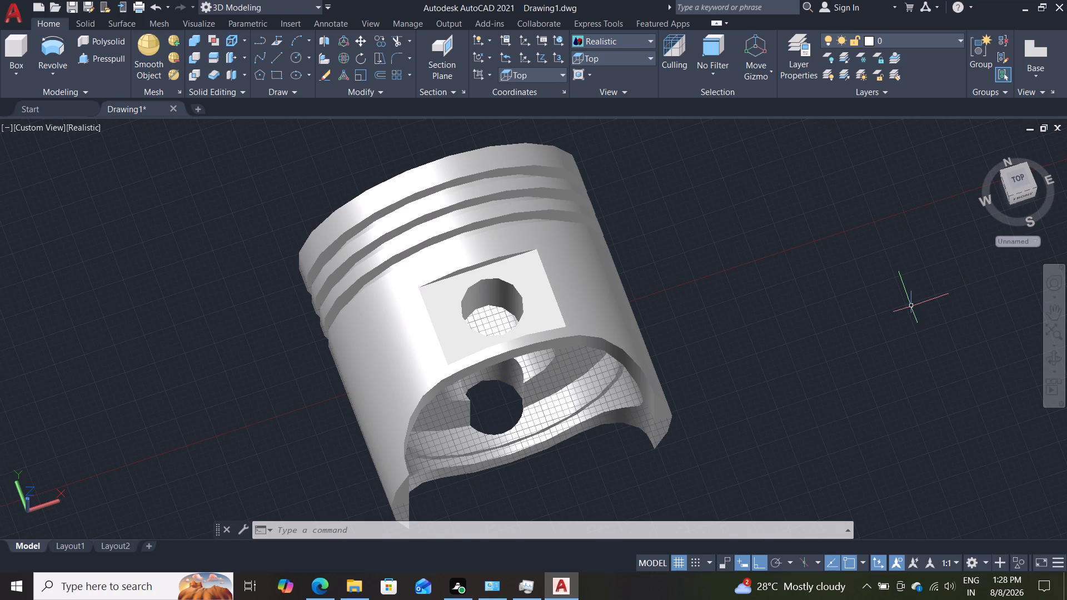
{"action": "scroll", "coordinate": [724, 287], "scroll_direction": "down", "scroll_amount": 1}
{"action": "middle_click_drag", "start_coordinate": [729, 291], "coordinate": [638, 325], "text": "shift"}
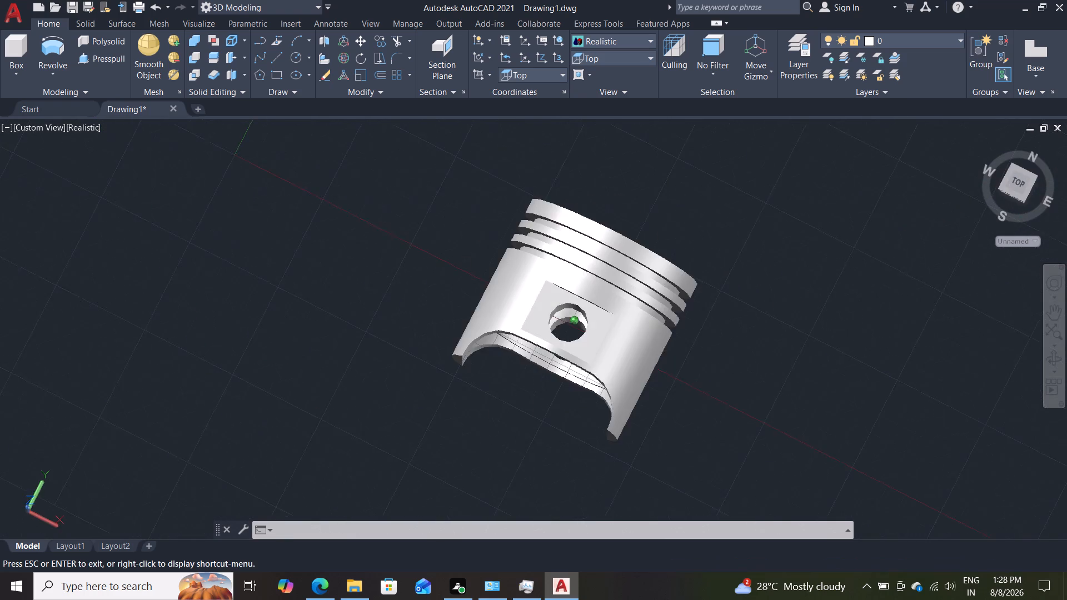
{"action": "middle_click_drag", "start_coordinate": [638, 325], "coordinate": [651, 332], "text": "shift"}
Return the piston to the Top view.
{"action": "left_click", "coordinate": [616, 58]}
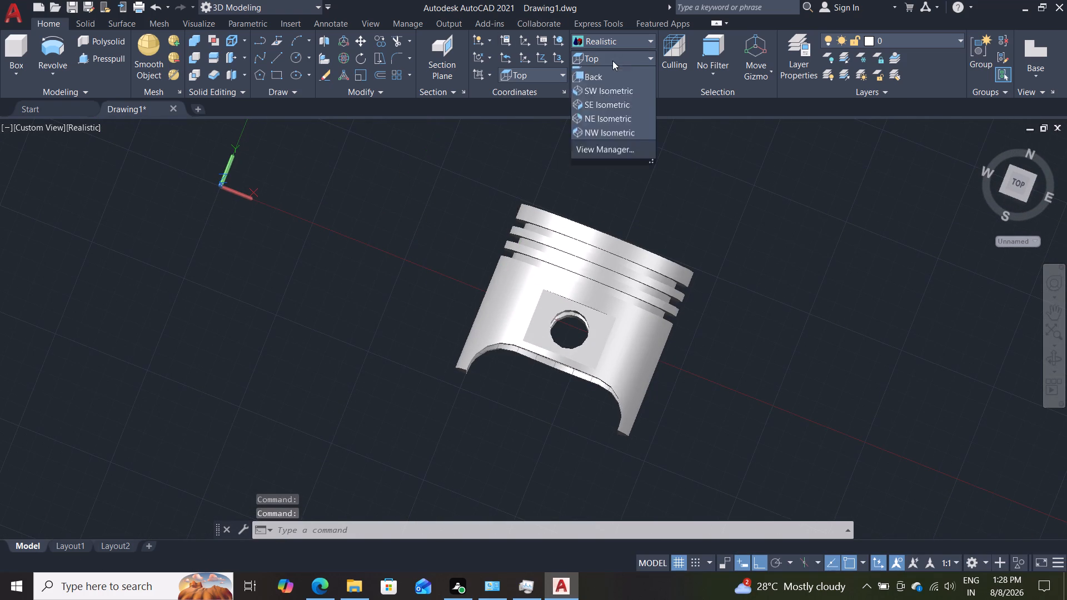
{"action": "left_click", "coordinate": [606, 76]}
{"action": "scroll", "coordinate": [825, 289], "scroll_direction": "down", "scroll_amount": 1}
{"action": "middle_click_drag", "start_coordinate": [824, 289], "coordinate": [821, 289]}
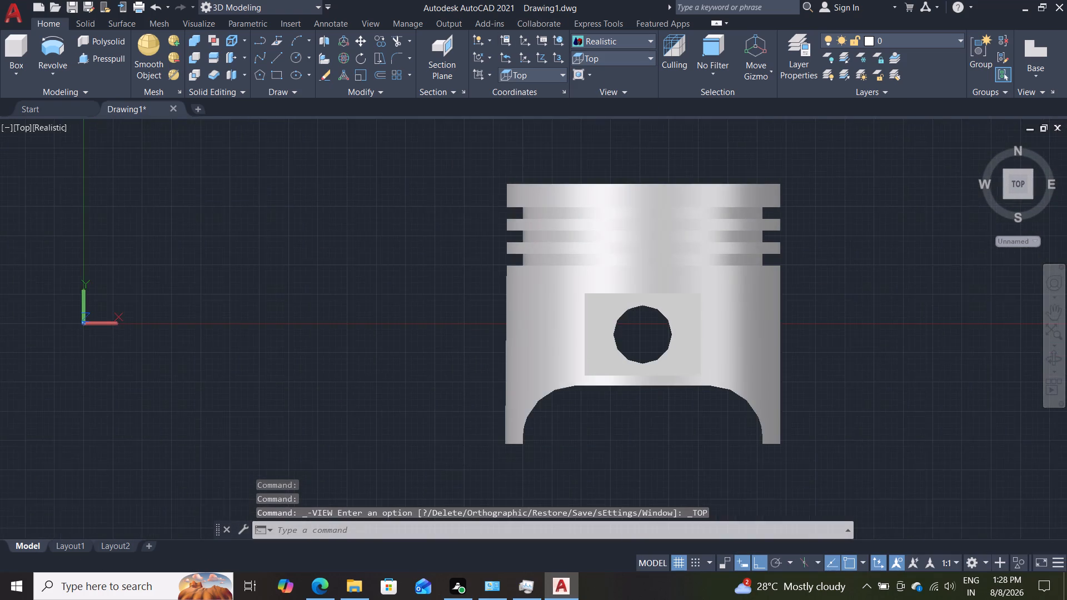
{"action": "middle_click_drag", "start_coordinate": [821, 289], "coordinate": [536, 273]}
{"action": "scroll", "coordinate": [544, 275], "scroll_direction": "up", "scroll_amount": 1}
{"action": "scroll", "coordinate": [730, 242], "scroll_direction": "down", "scroll_amount": 1}
{"action": "middle_click_drag", "start_coordinate": [722, 246], "coordinate": [600, 284]}
{"action": "scroll", "coordinate": [600, 284], "scroll_direction": "up", "scroll_amount": 1}
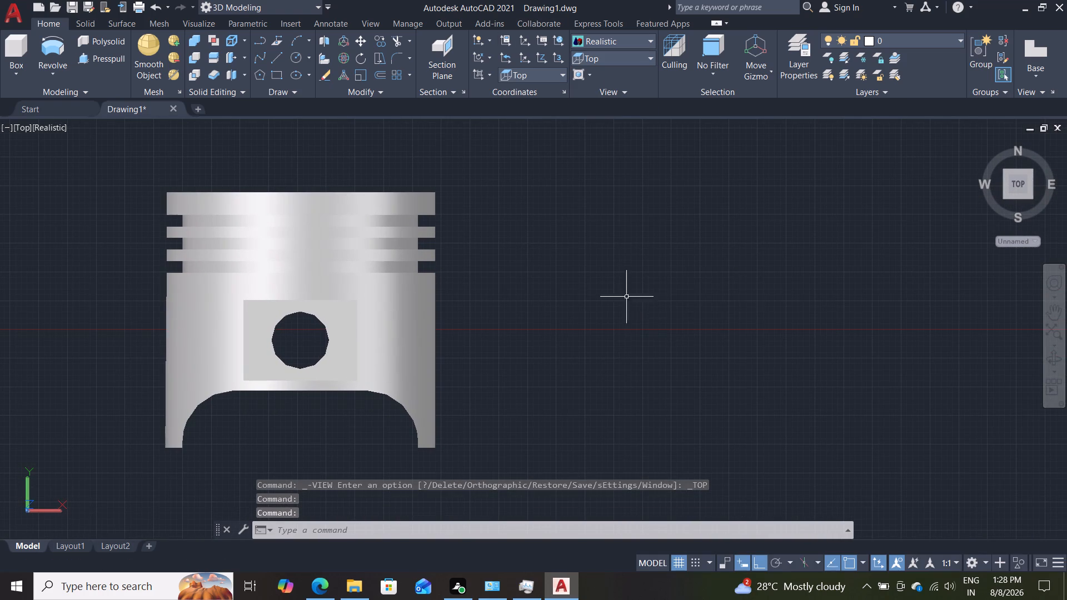
Draw connected lines beside the piston: 22.5 horizontally for the crown, 3 down, 1.5 inward, 1.5 down and 1.5 outward for the first groove.
{"action": "key", "text": "l"}
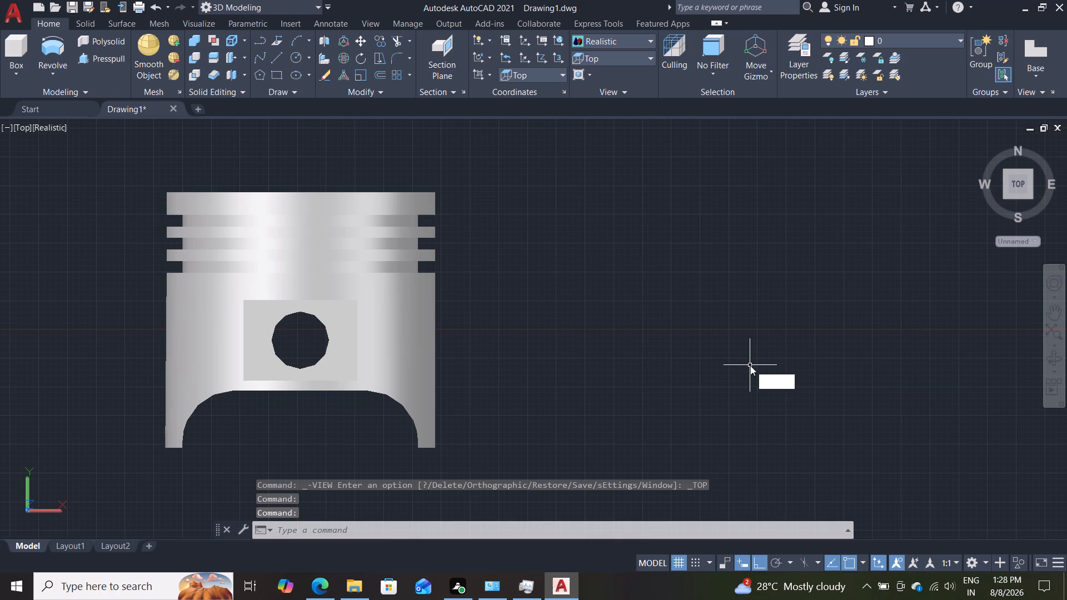
{"action": "key", "text": "Return"}
{"action": "left_click", "coordinate": [625, 189]}
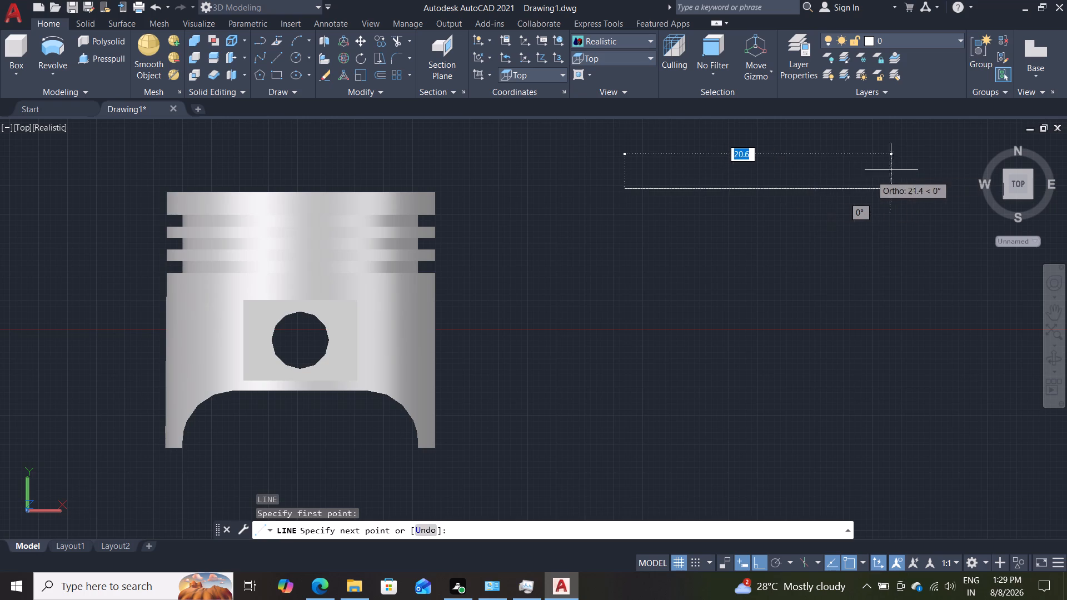
{"action": "type", "text": "22.5"}
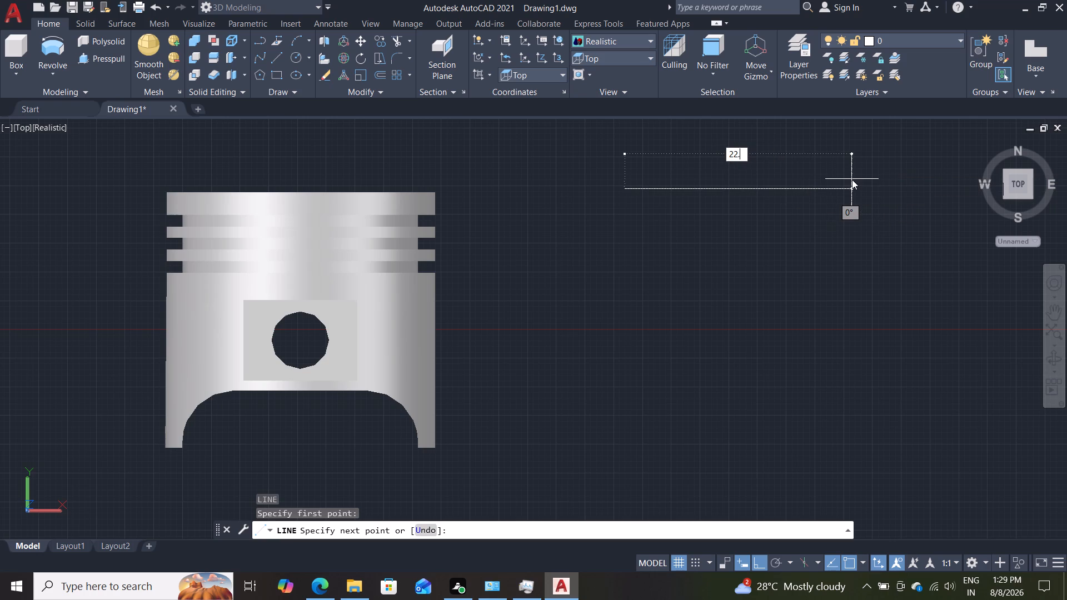
{"action": "key", "text": "Return"}
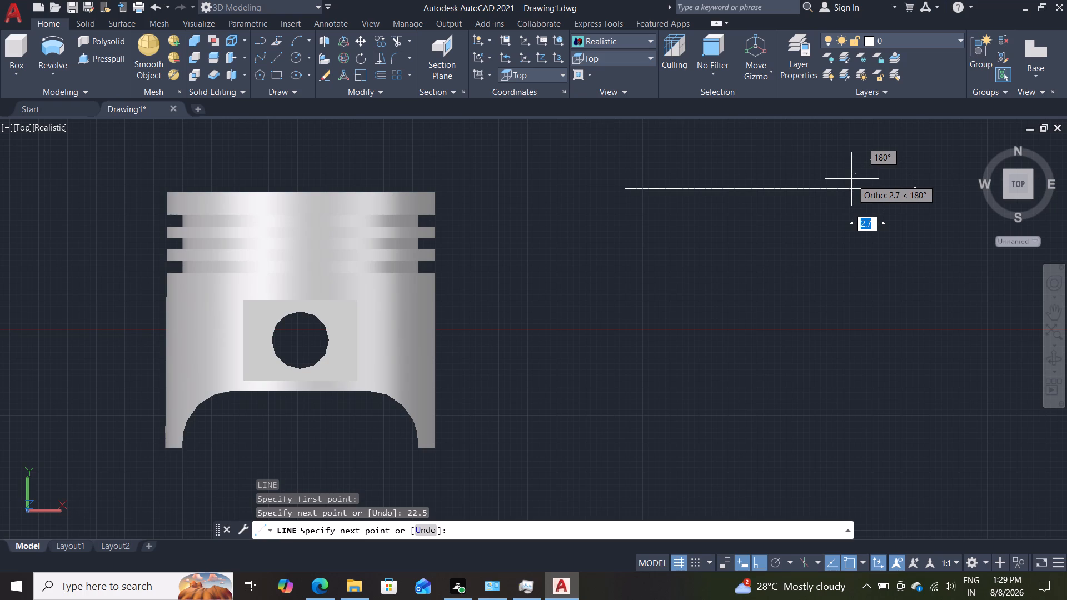
{"action": "key", "text": "3"}
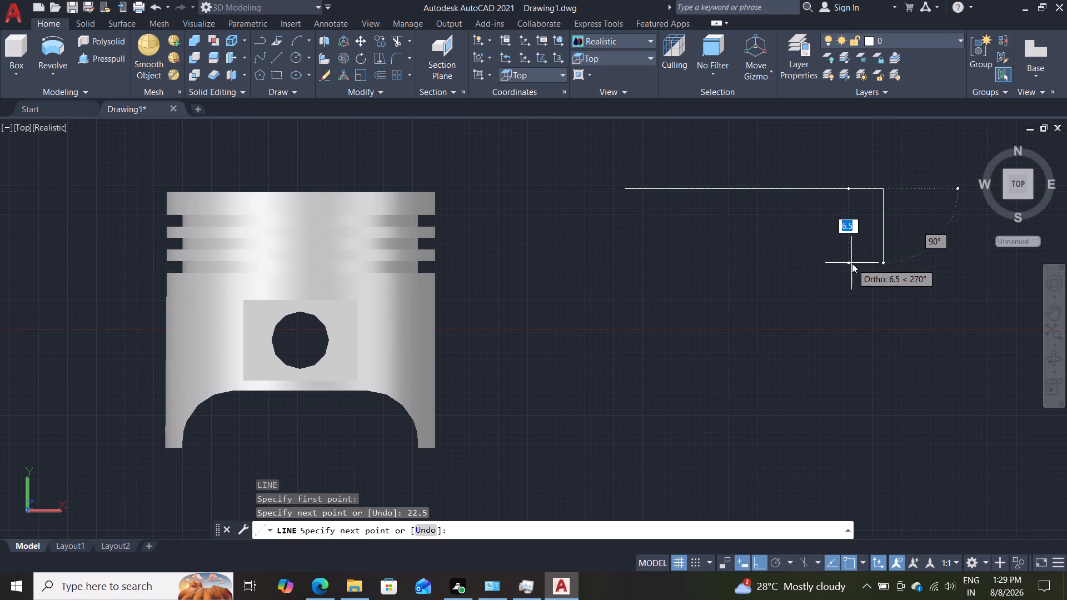
{"action": "key", "text": "Return"}
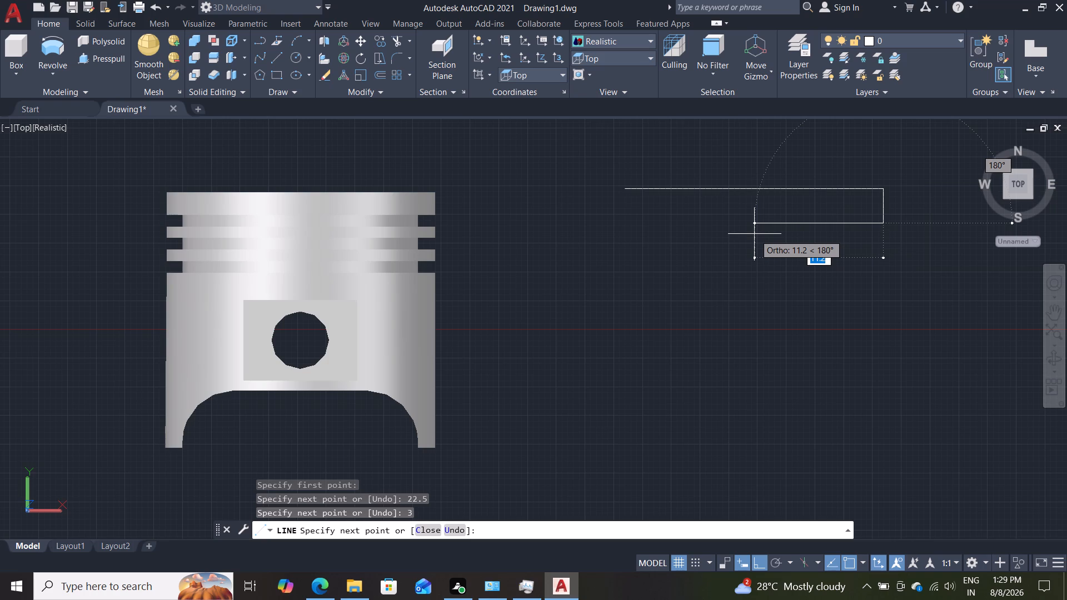
{"action": "type", "text": "1.5"}
{"action": "key", "text": "Return"}
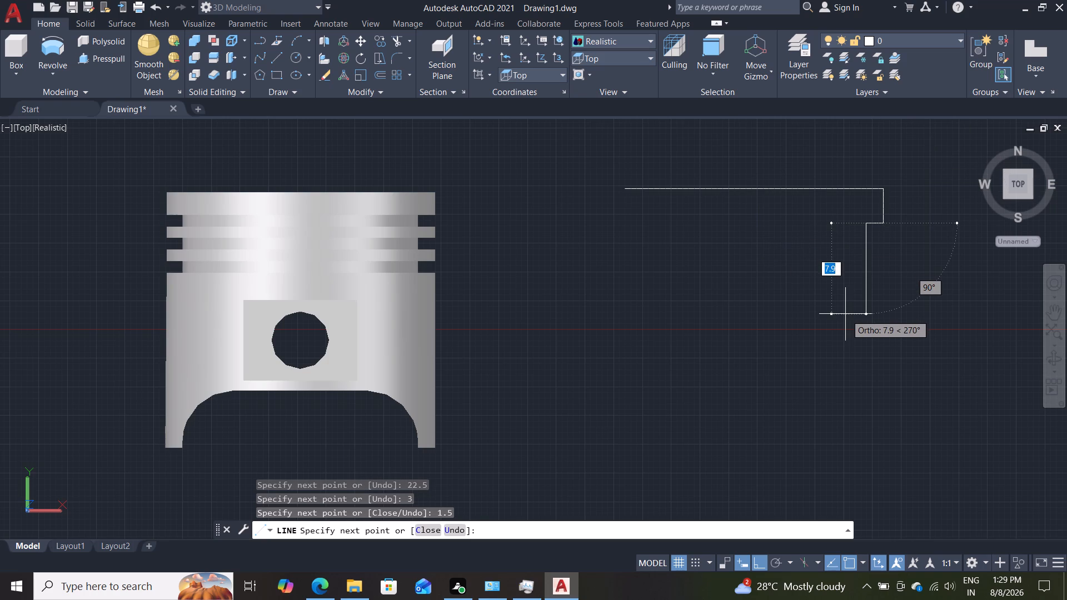
{"action": "type", "text": "1.5"}
{"action": "key", "text": "Return"}
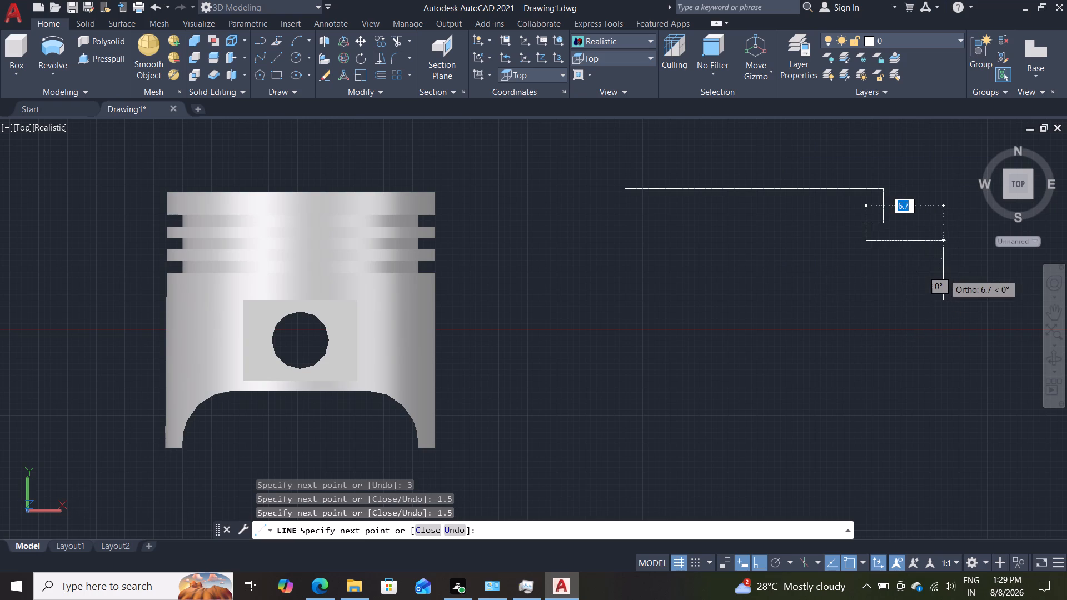
{"action": "type", "text": "1.5"}
{"action": "key", "text": "Return"}
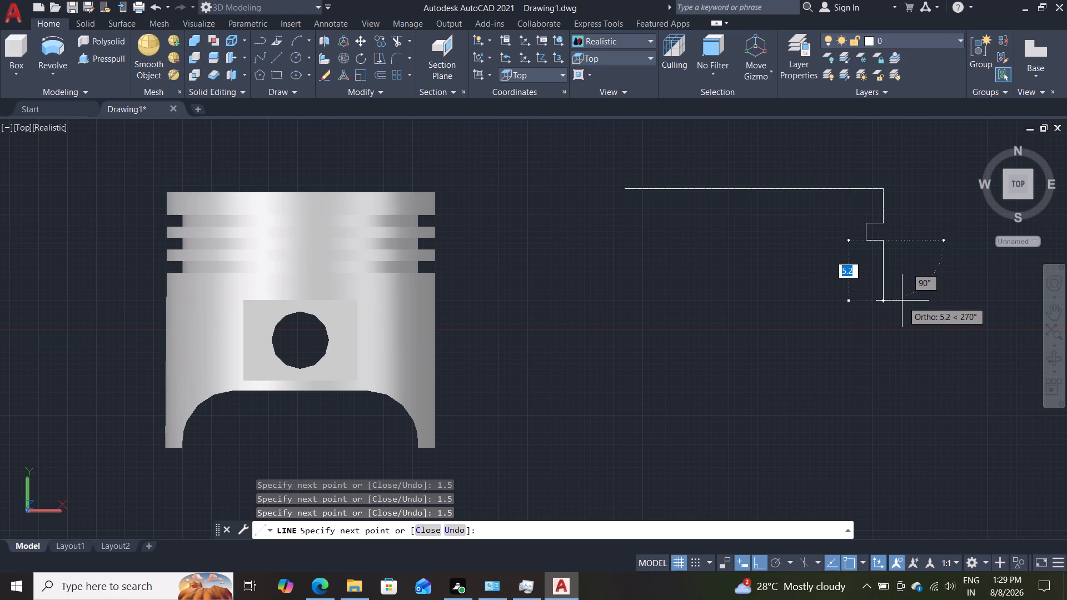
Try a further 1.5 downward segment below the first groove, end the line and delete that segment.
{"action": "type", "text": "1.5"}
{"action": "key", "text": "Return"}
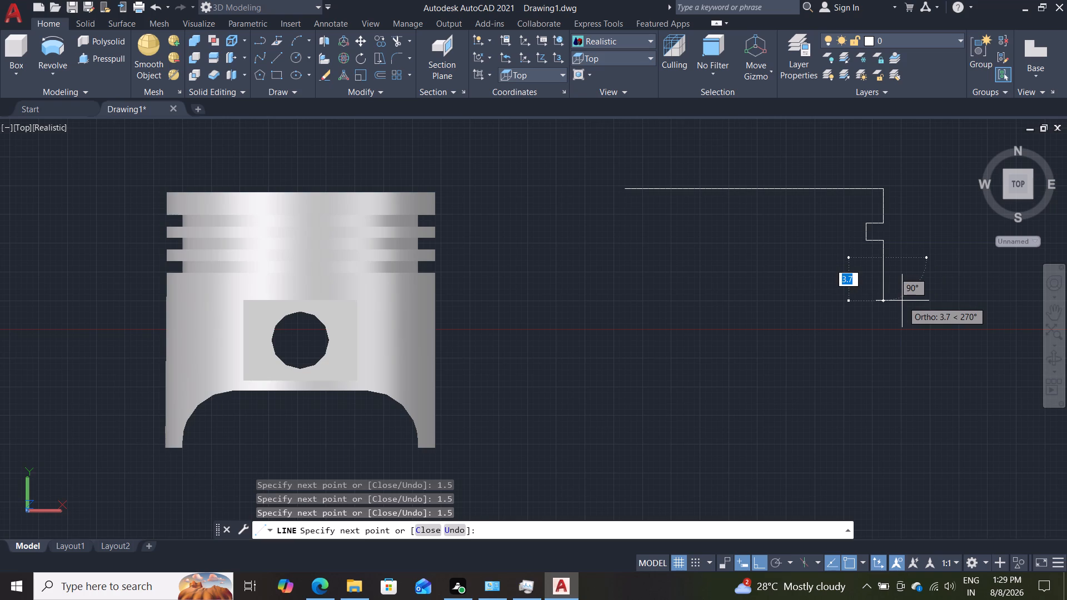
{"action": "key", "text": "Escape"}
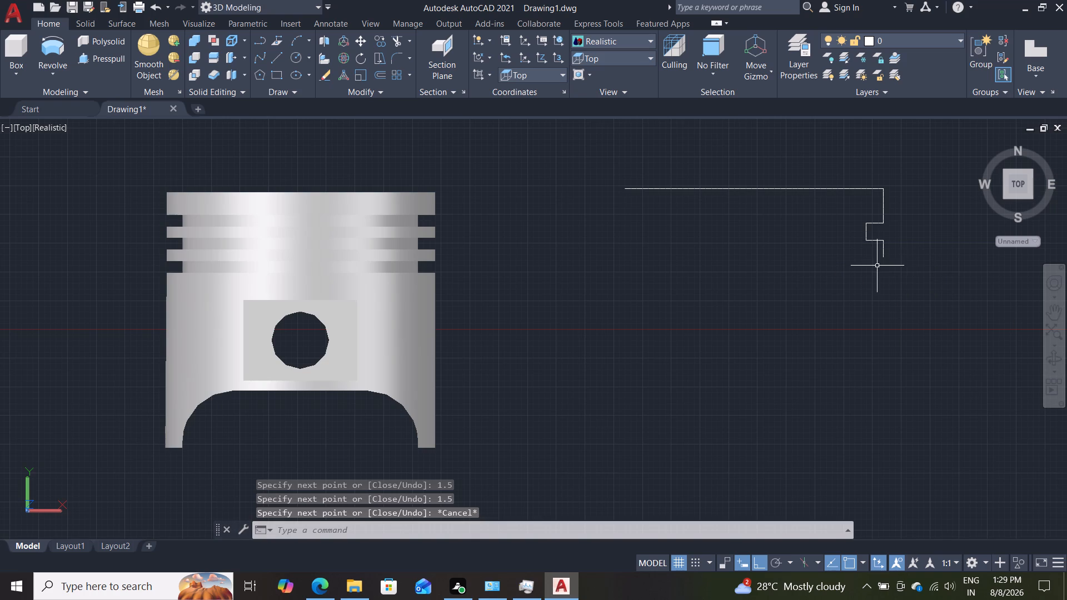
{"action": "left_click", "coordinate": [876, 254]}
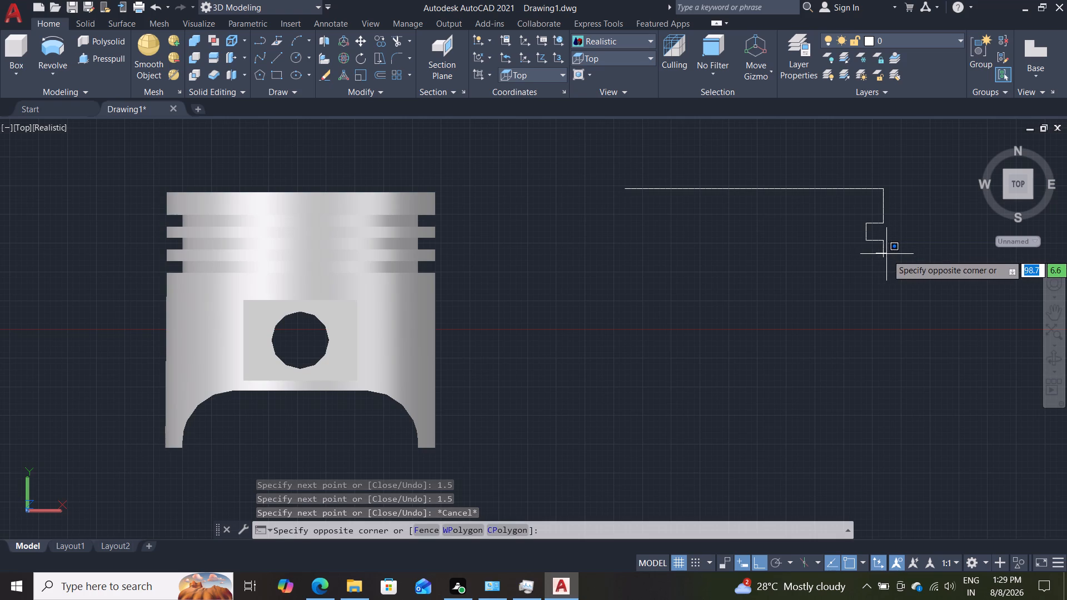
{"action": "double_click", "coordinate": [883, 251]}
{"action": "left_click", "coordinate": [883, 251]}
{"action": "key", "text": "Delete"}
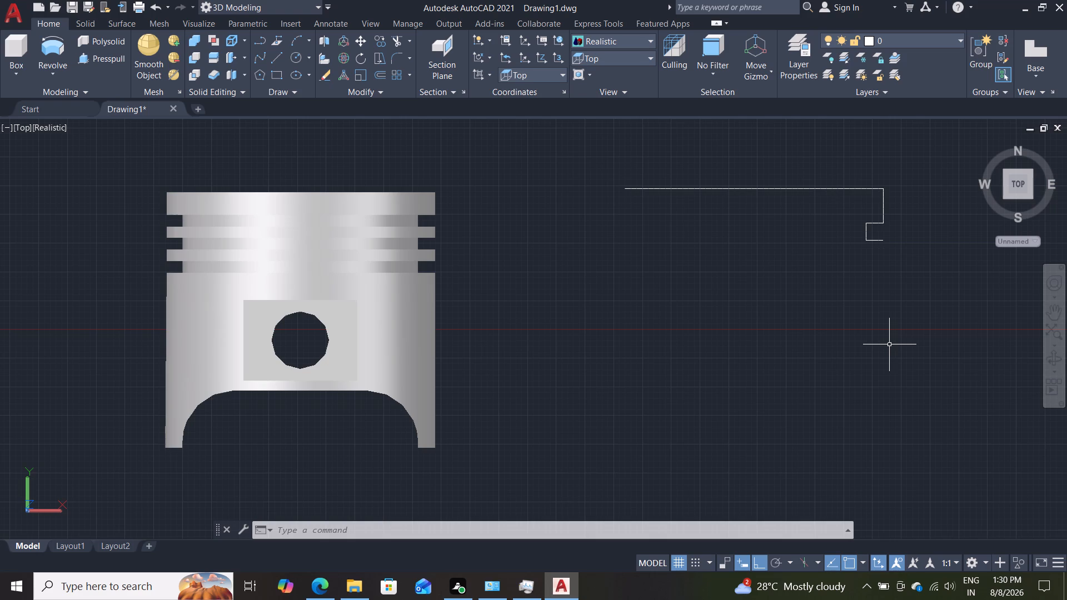
Continue the half-profile from the first groove: draw 3 down, 1.5 inward, 1.5 down and 1.5 outward for the second groove.
{"action": "key", "text": "l"}
{"action": "key", "text": "Return"}
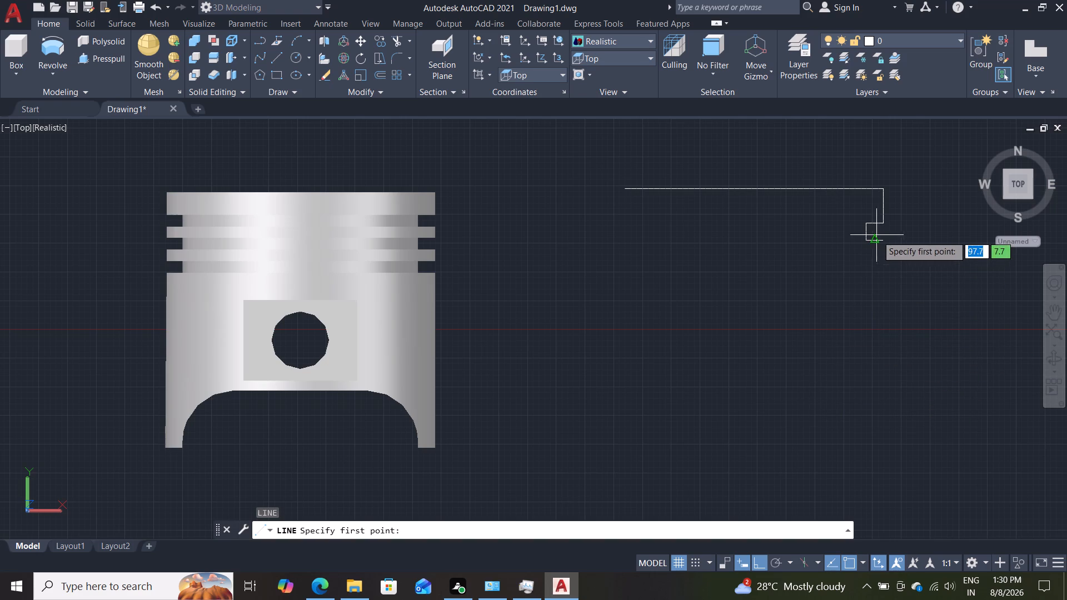
{"action": "left_click", "coordinate": [885, 241]}
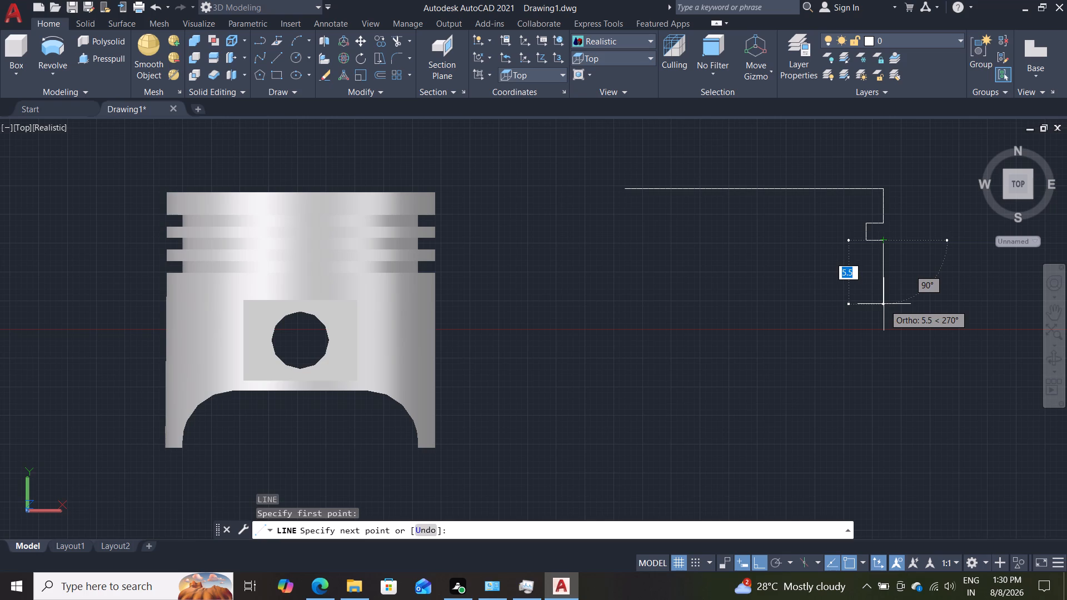
{"action": "key", "text": "3"}
{"action": "key", "text": "Return"}
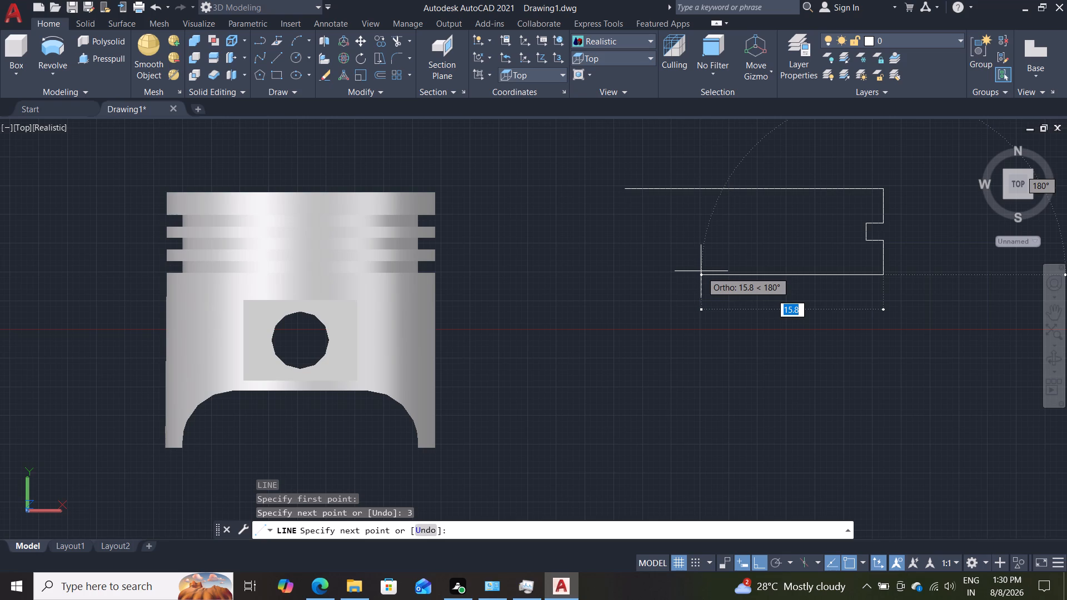
{"action": "type", "text": "1.5"}
{"action": "key", "text": "Return"}
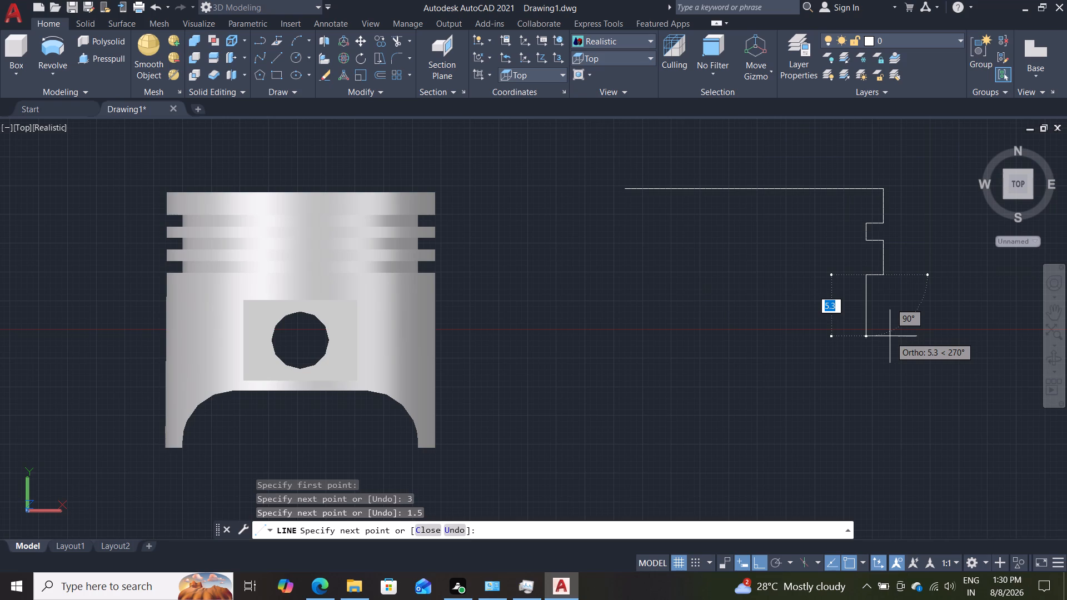
{"action": "type", "text": "1.5"}
{"action": "key", "text": "Return"}
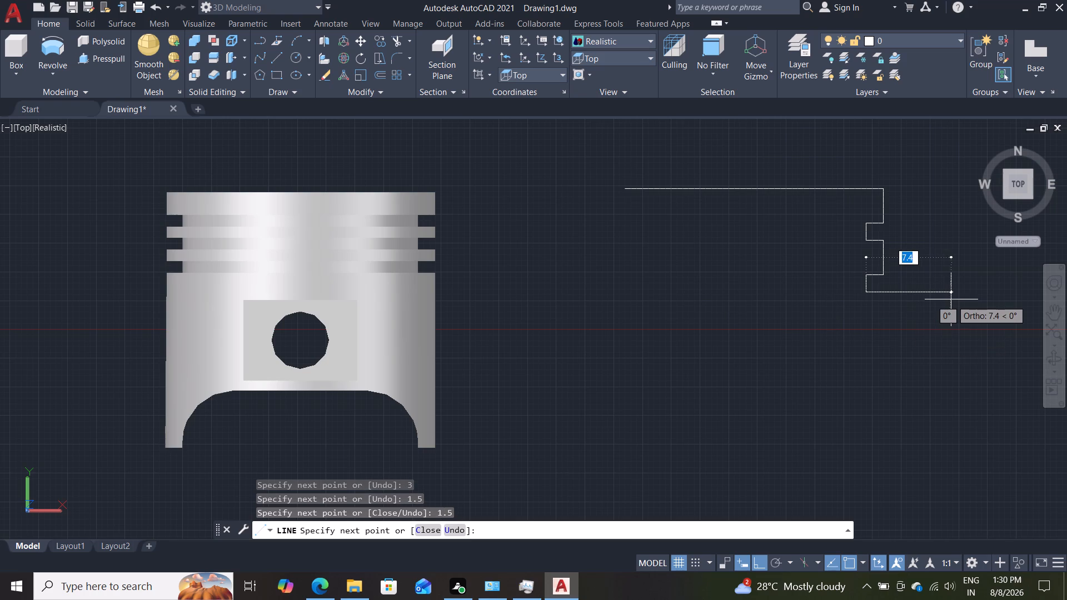
{"action": "type", "text": "1.5"}
{"action": "key", "text": "Return"}
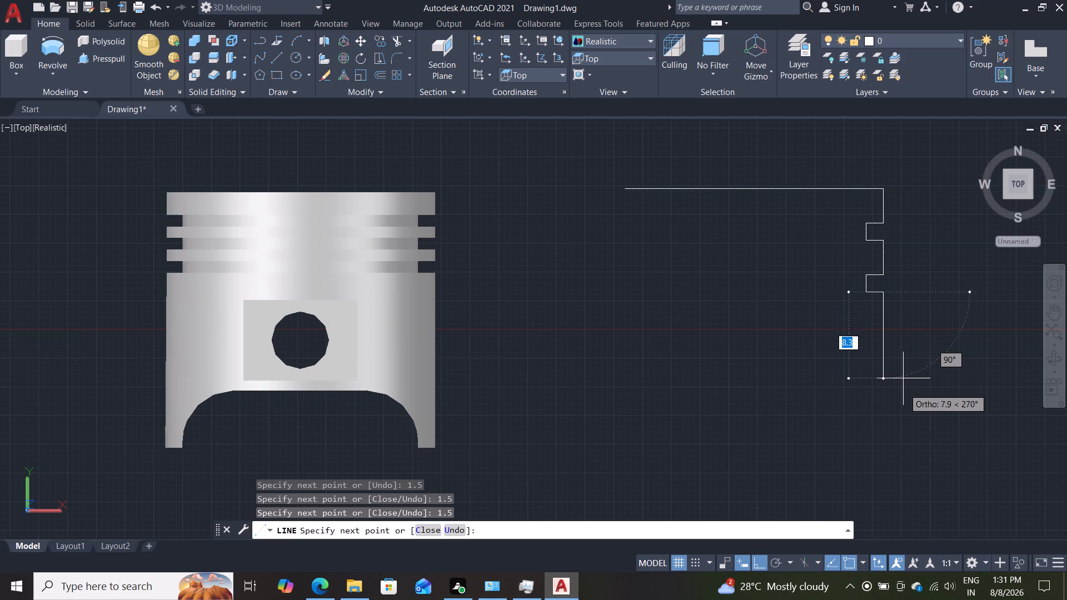
{"action": "key", "text": "Escape"}
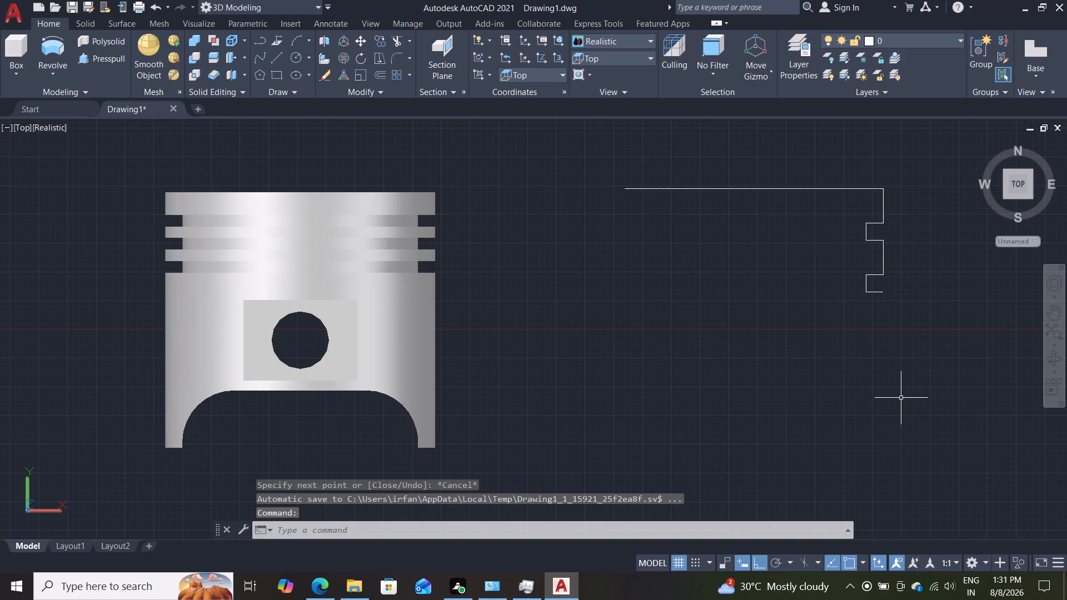
Draw a 48 vertical line straight down from the crown's outer corner as the outer wall.
{"action": "key", "text": "l"}
{"action": "key", "text": "Return"}
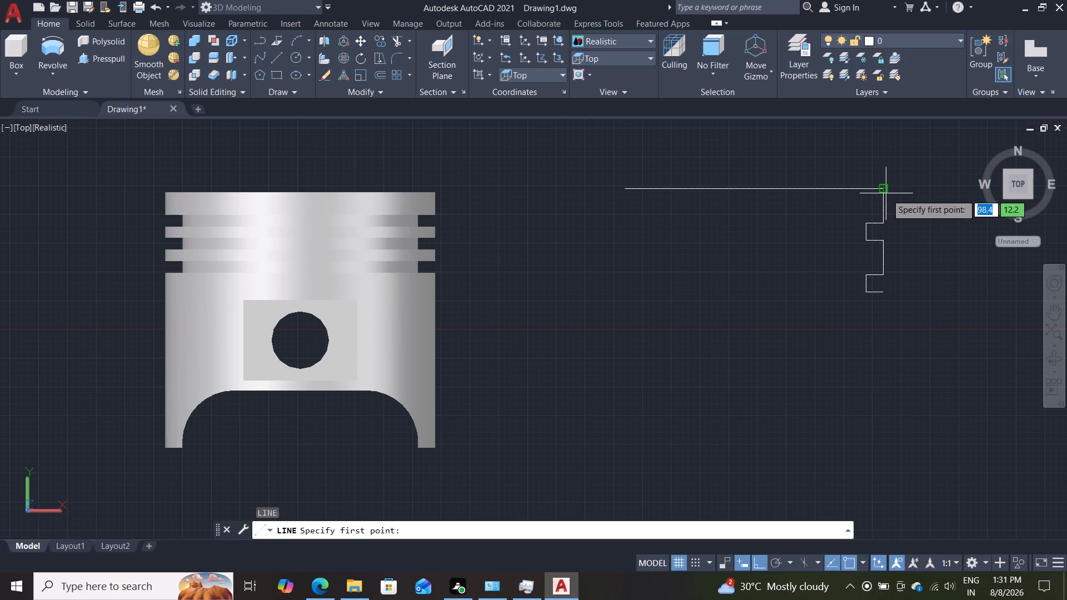
{"action": "left_click", "coordinate": [886, 194]}
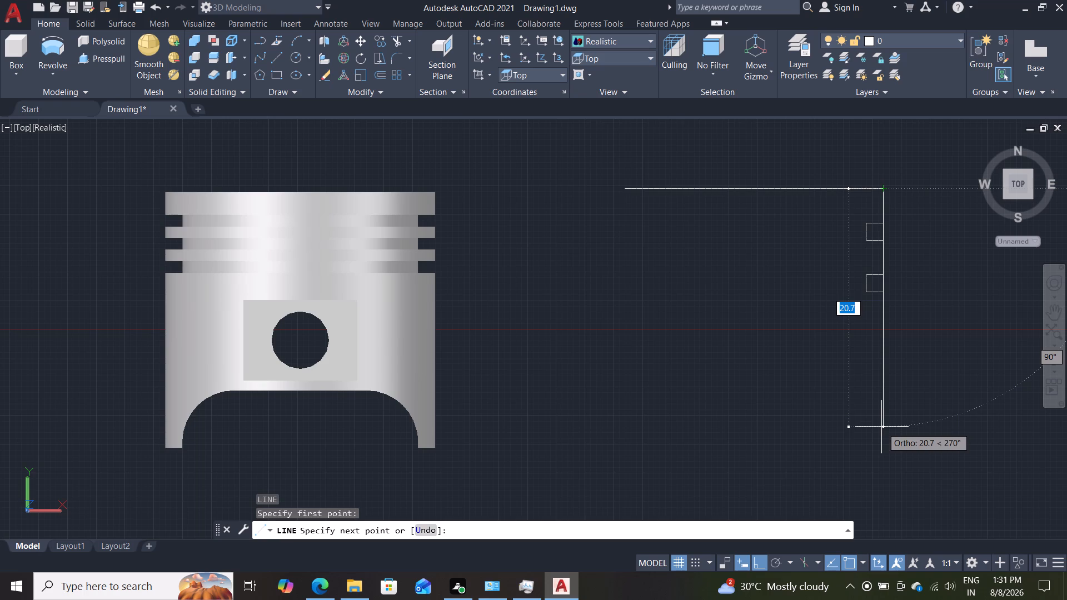
{"action": "type", "text": "48"}
{"action": "key", "text": "Return"}
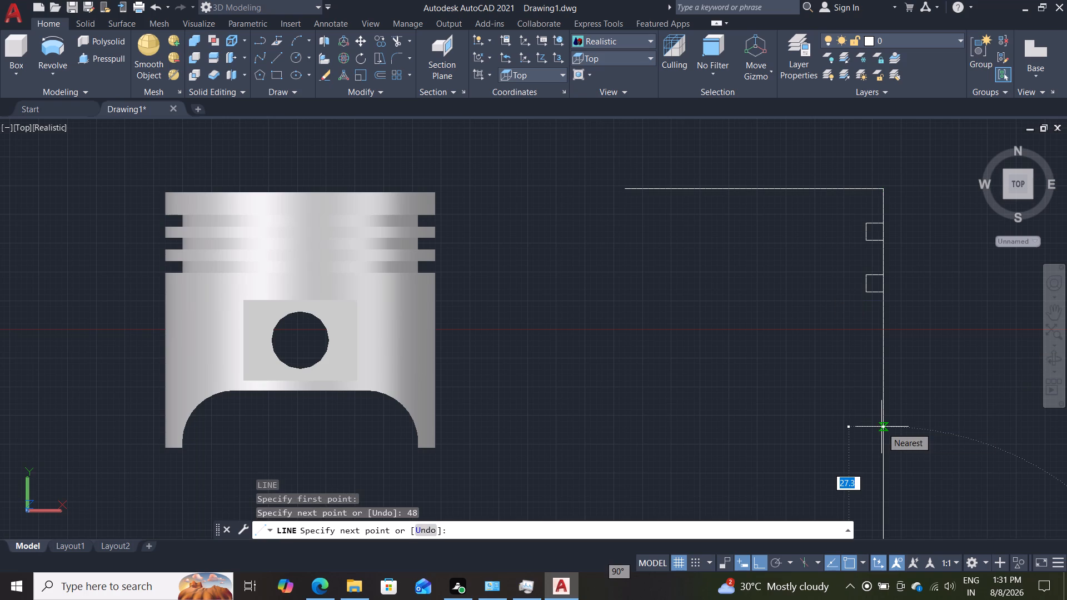
{"action": "key", "text": "Escape"}
Trim the outer wall line where it crosses the openings of the two ring grooves.
{"action": "scroll", "coordinate": [910, 383], "scroll_direction": "down", "scroll_amount": 3}
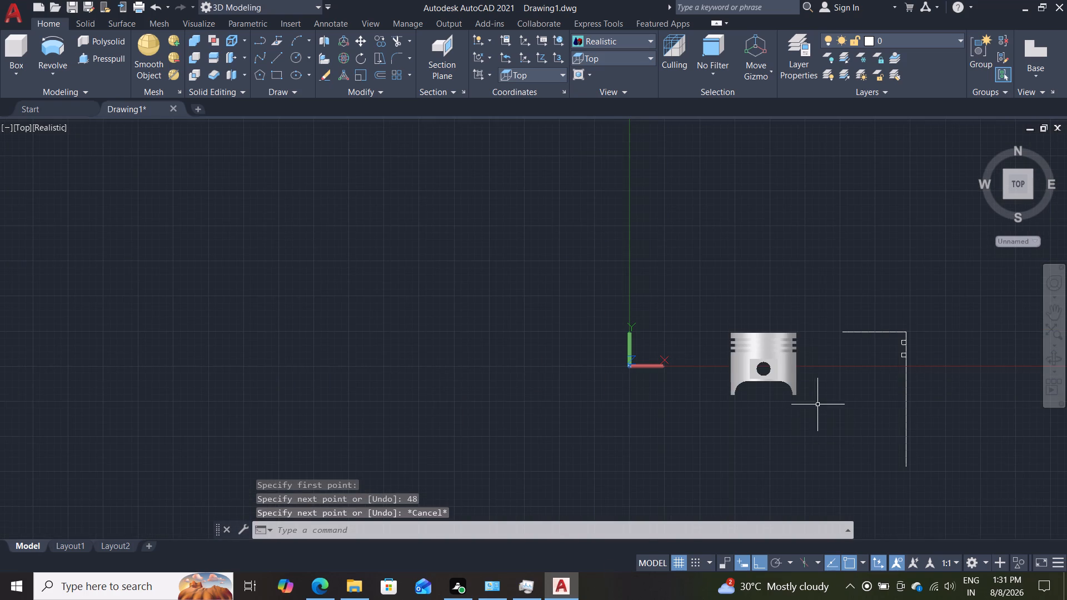
{"action": "scroll", "coordinate": [819, 400], "scroll_direction": "up", "scroll_amount": 1}
{"action": "scroll", "coordinate": [878, 368], "scroll_direction": "up", "scroll_amount": 1}
{"action": "middle_click_drag", "start_coordinate": [878, 368], "coordinate": [748, 354]}
{"action": "left_click_drag", "start_coordinate": [913, 208], "coordinate": [804, 420]}
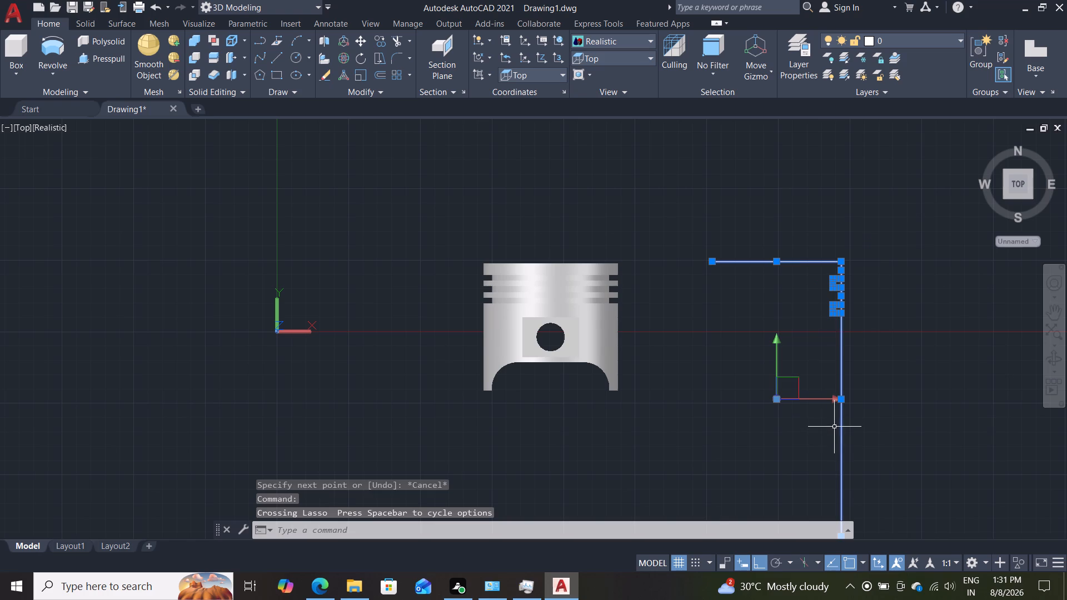
{"action": "key", "text": "Escape"}
{"action": "scroll", "coordinate": [897, 336], "scroll_direction": "up", "scroll_amount": 2}
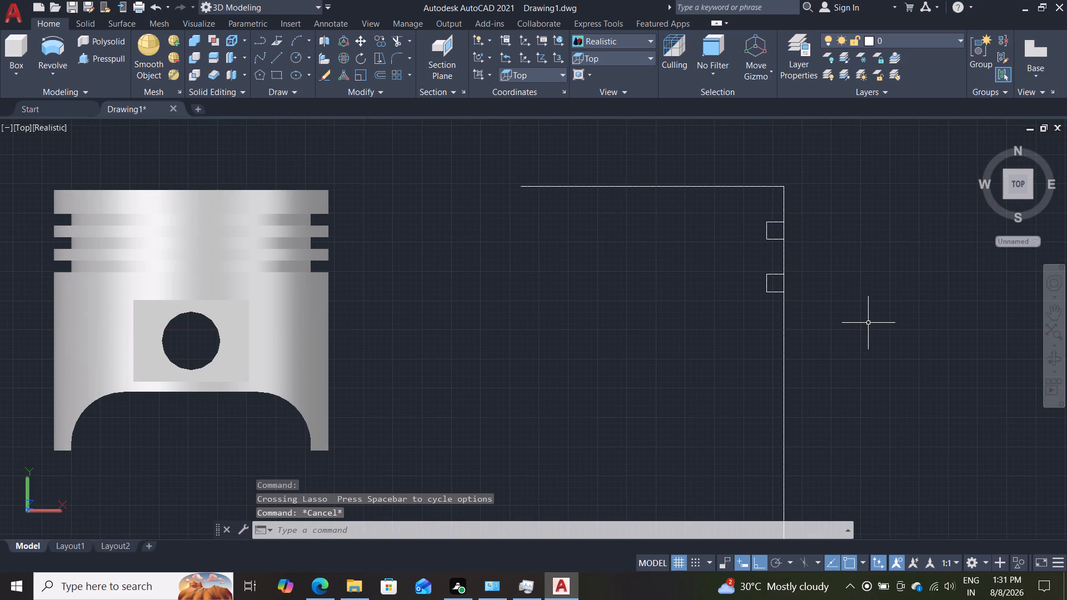
{"action": "key", "text": "t"}
{"action": "key", "text": "r"}
{"action": "key", "text": "Return"}
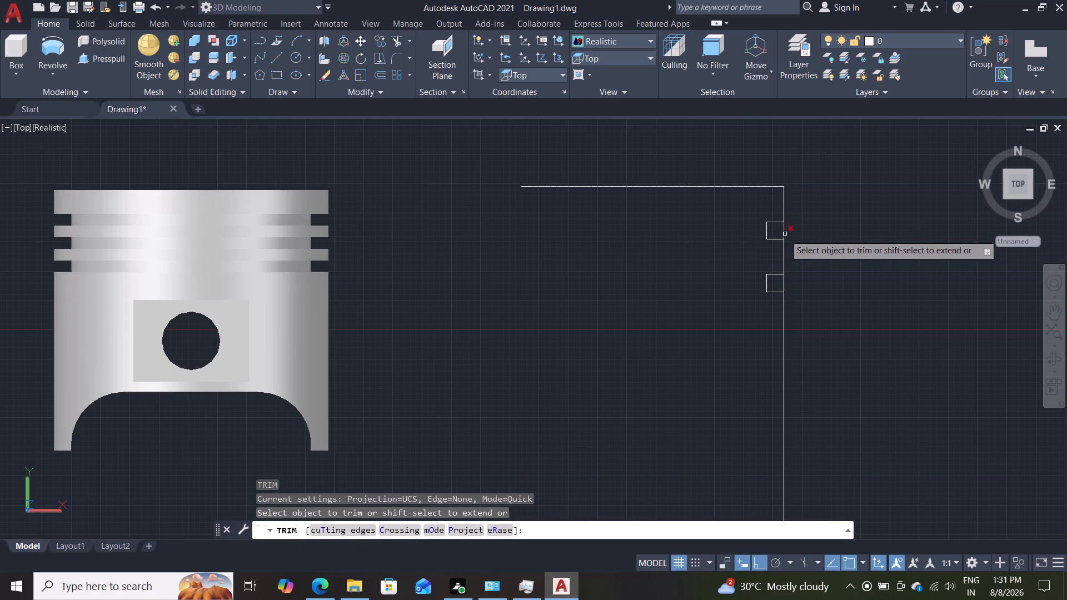
{"action": "left_click", "coordinate": [783, 234]}
{"action": "left_click", "coordinate": [786, 284]}
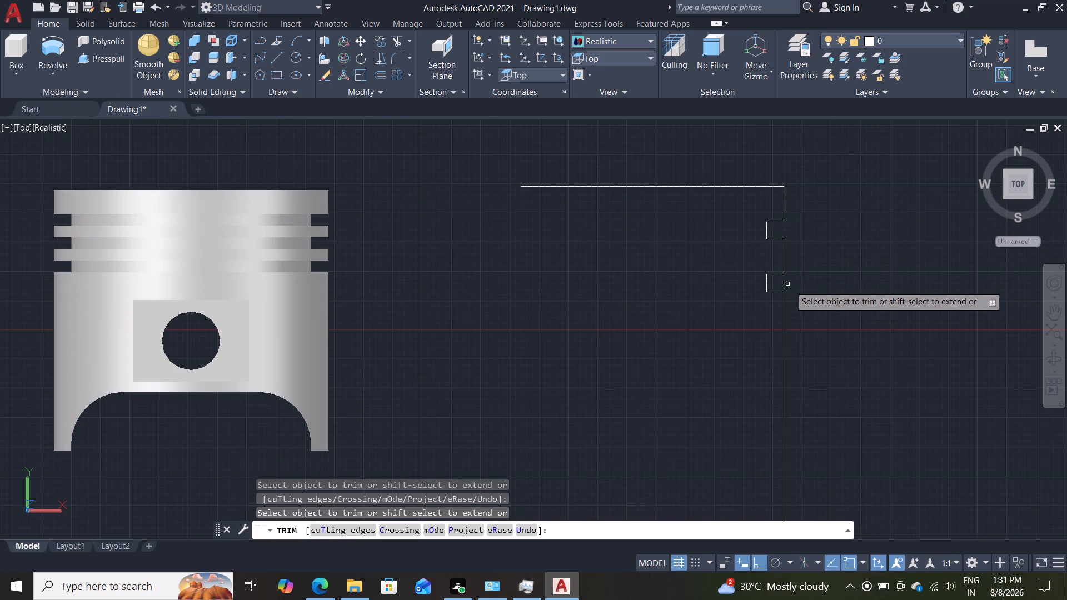
{"action": "key", "text": "Escape"}
Run Overkill with its default settings on the whole half-profile to delete duplicate lines.
{"action": "scroll", "coordinate": [841, 256], "scroll_direction": "down", "scroll_amount": 3}
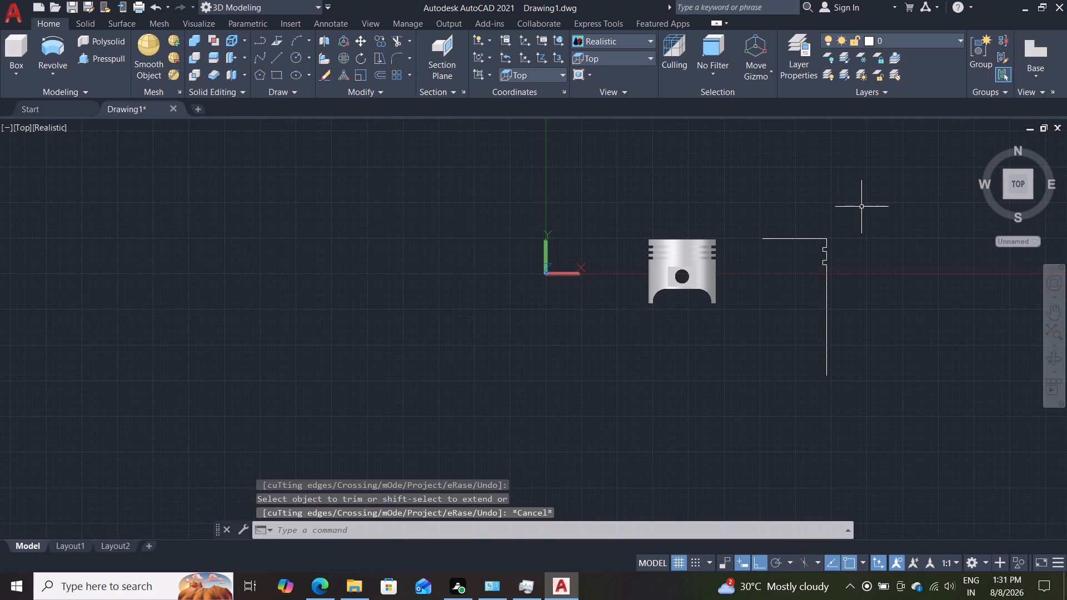
{"action": "left_click", "coordinate": [861, 204]}
{"action": "left_click", "coordinate": [779, 386]}
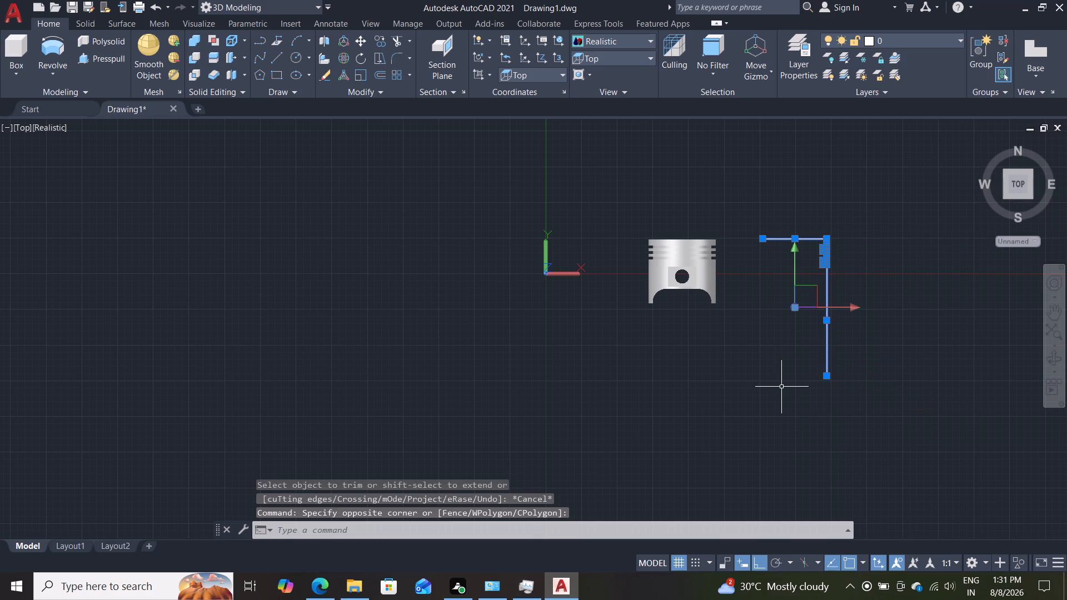
{"action": "key", "text": "o"}
{"action": "key", "text": "v"}
{"action": "type", "text": "er"}
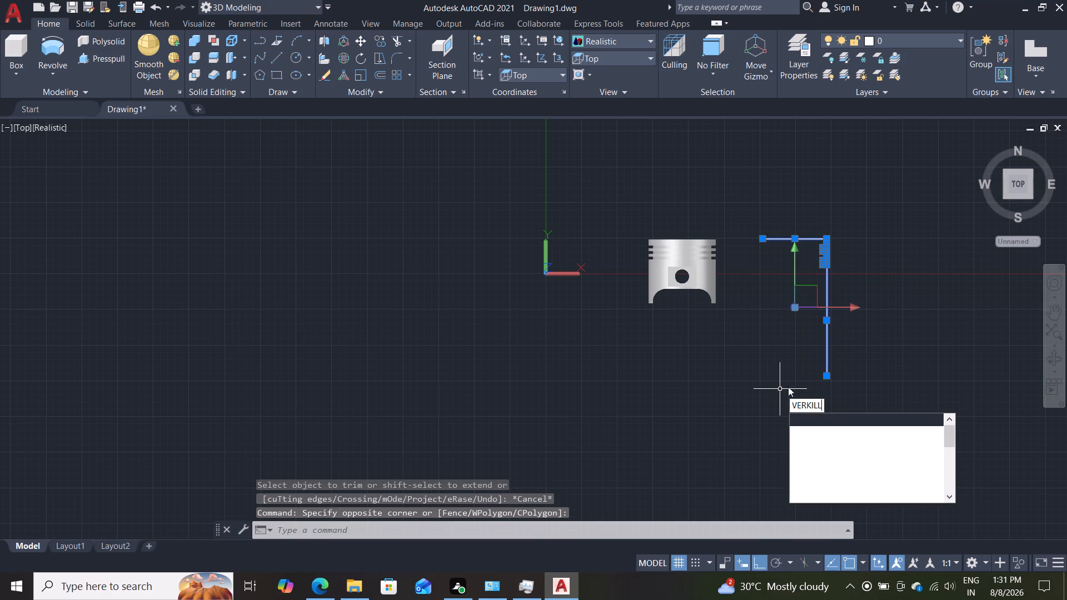
{"action": "left_click", "coordinate": [808, 421]}
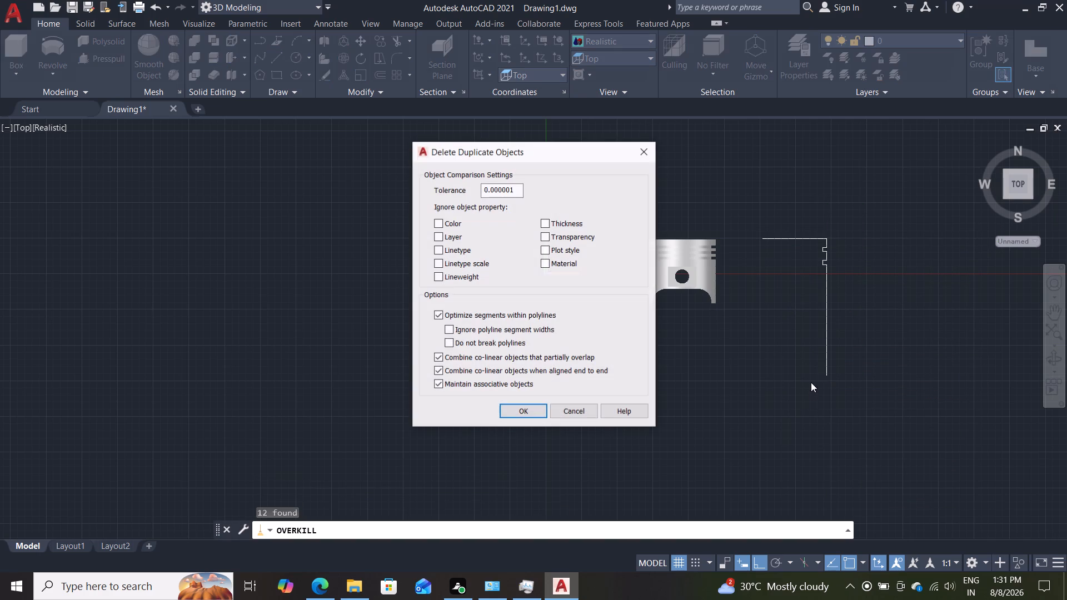
{"action": "left_click", "coordinate": [519, 404]}
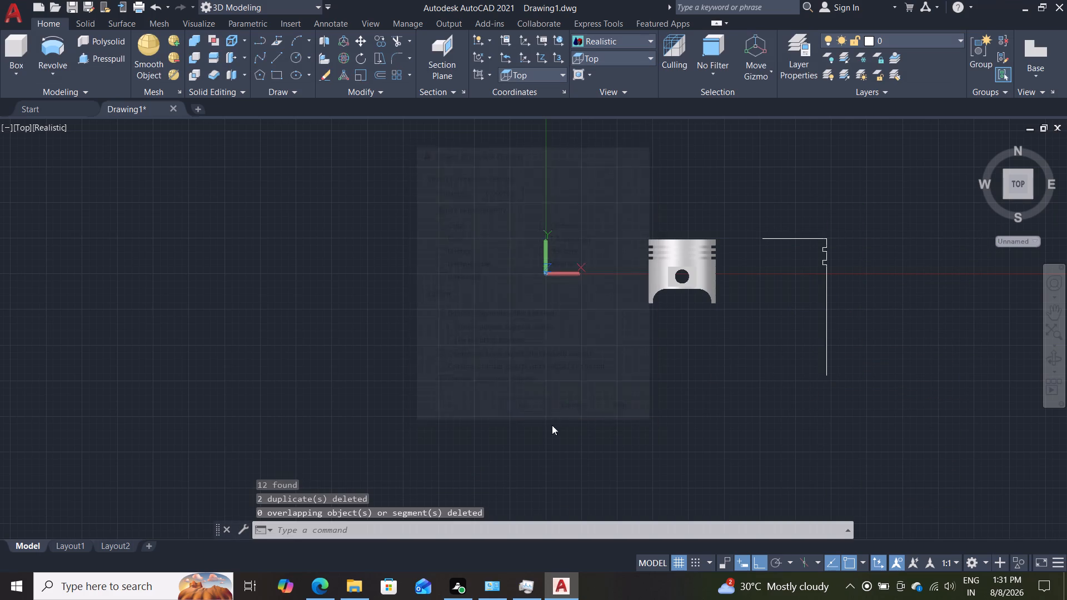
Draw connected lines from the outer wall's lower end: 6 inward for the skirt bottom and 14 up for the inner wall.
{"action": "scroll", "coordinate": [767, 331], "scroll_direction": "up", "scroll_amount": 3}
{"action": "scroll", "coordinate": [786, 317], "scroll_direction": "down", "scroll_amount": 1}
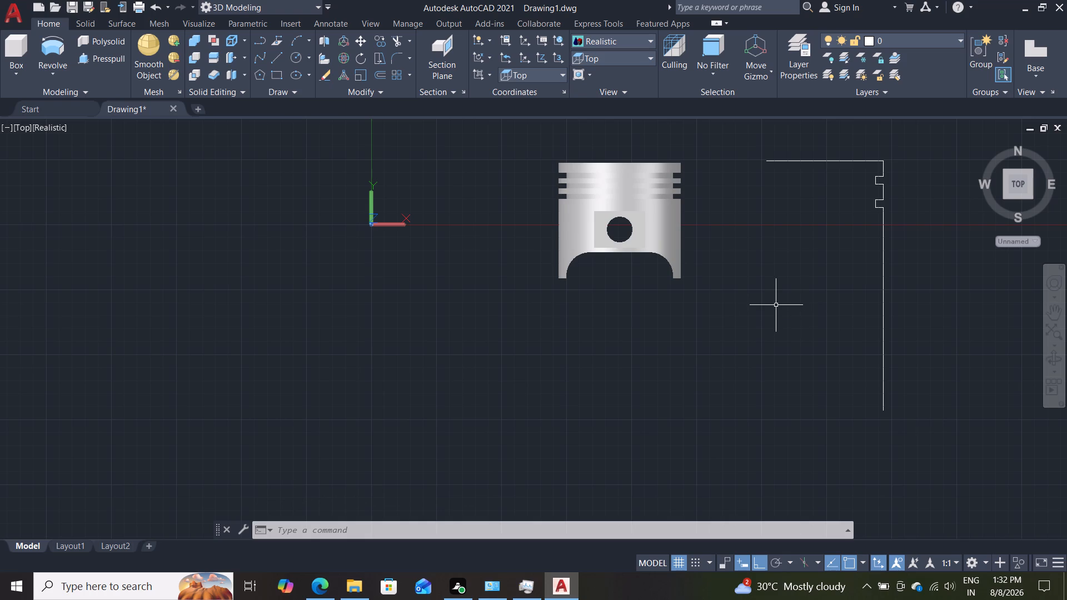
{"action": "key", "text": "l"}
{"action": "key", "text": "Return"}
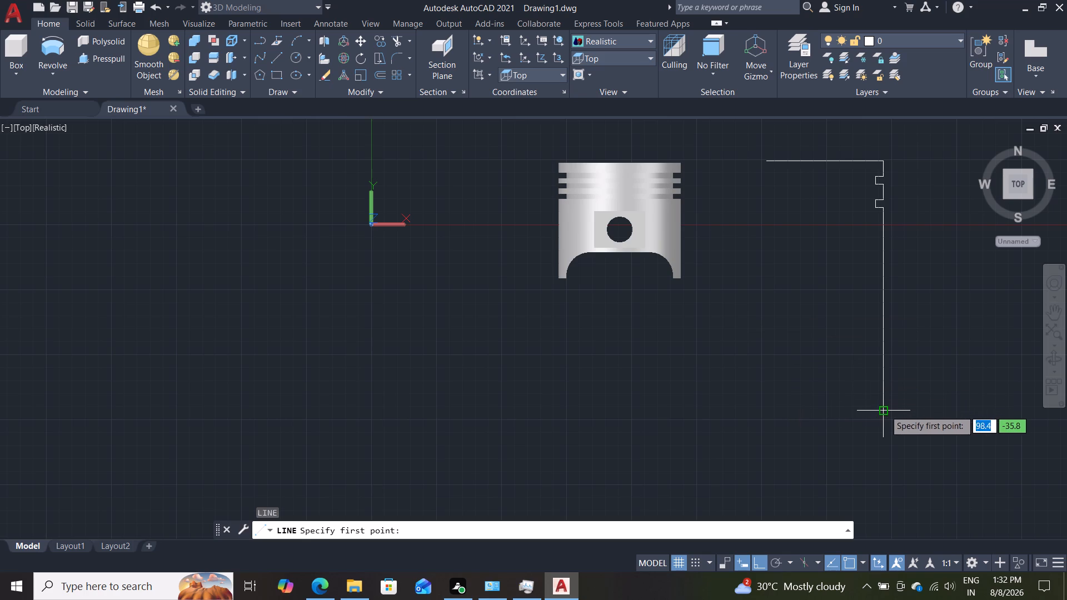
{"action": "left_click", "coordinate": [887, 408]}
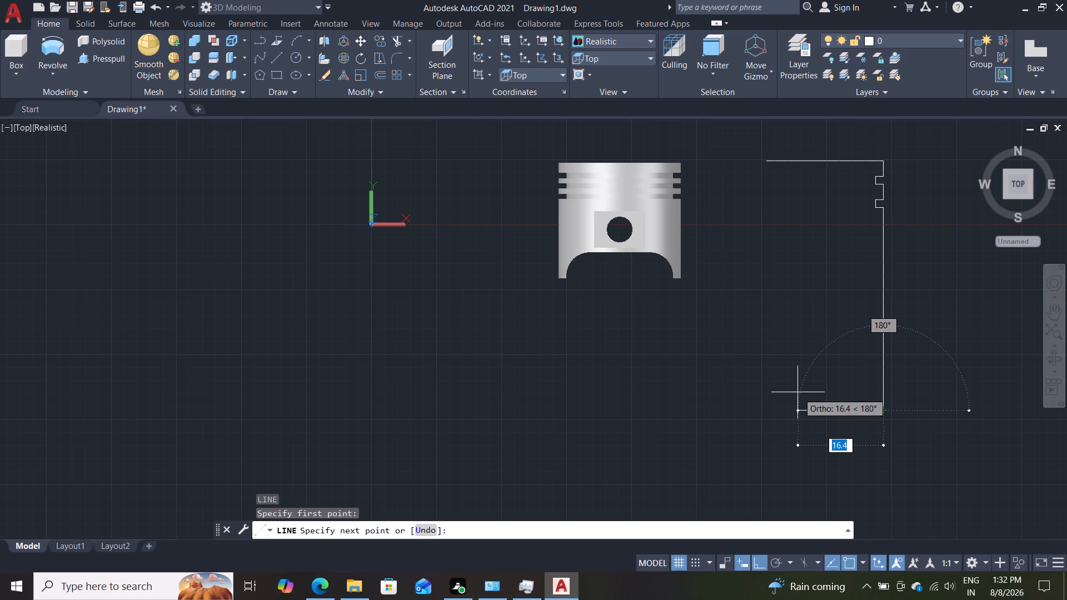
{"action": "key", "text": "6"}
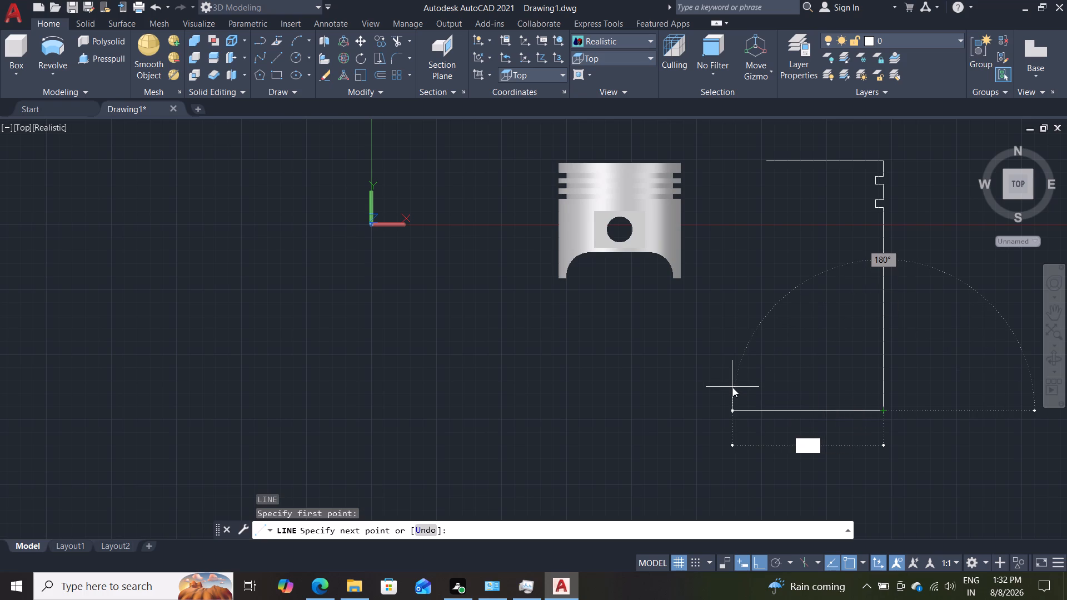
{"action": "key", "text": "Return"}
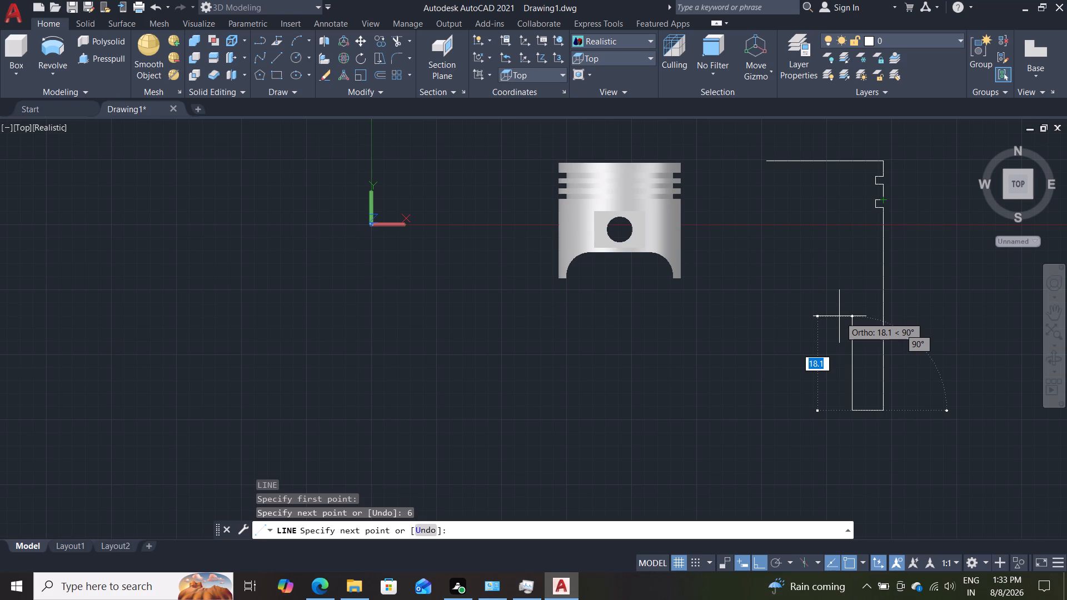
{"action": "key", "text": "1"}
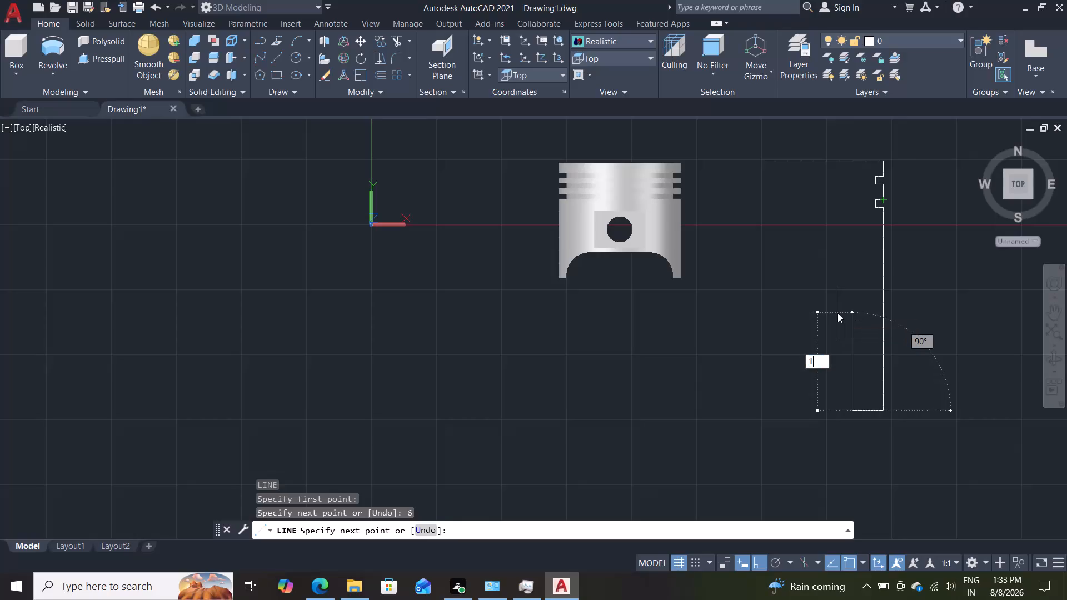
{"action": "key", "text": "4"}
{"action": "key", "text": "Return"}
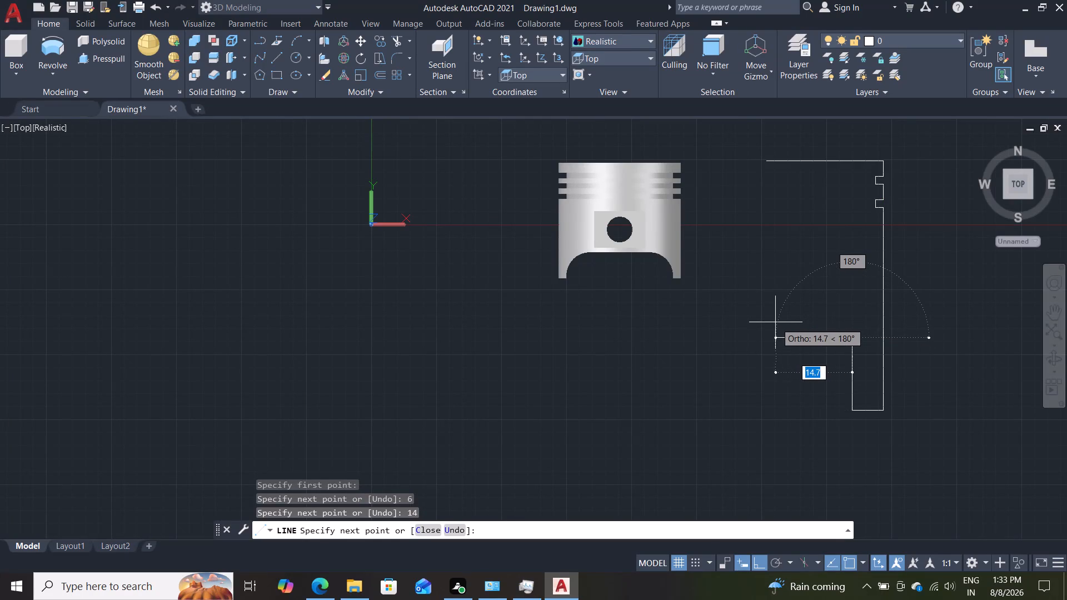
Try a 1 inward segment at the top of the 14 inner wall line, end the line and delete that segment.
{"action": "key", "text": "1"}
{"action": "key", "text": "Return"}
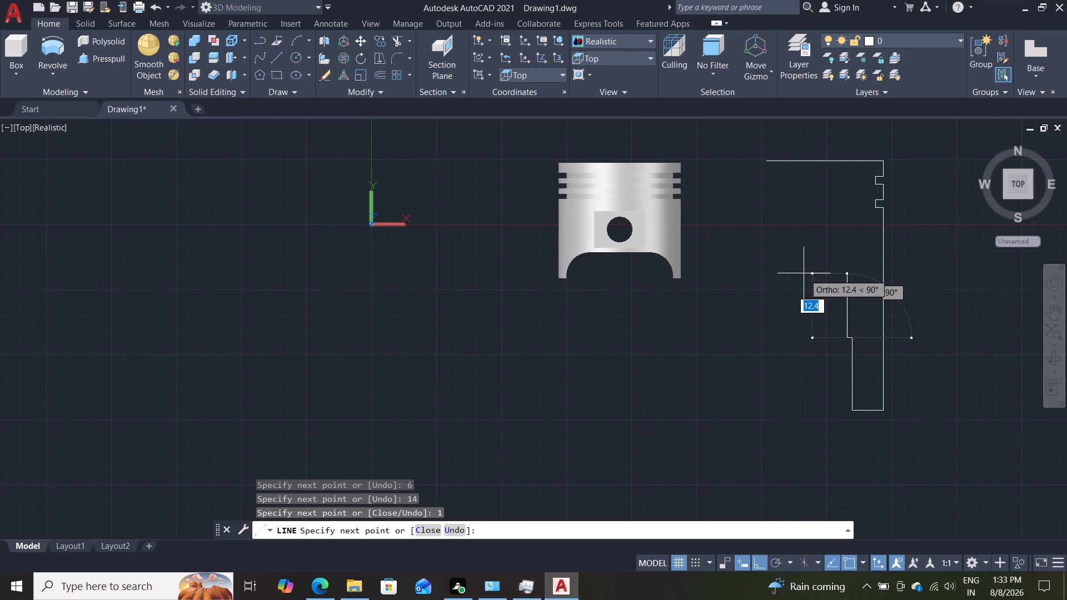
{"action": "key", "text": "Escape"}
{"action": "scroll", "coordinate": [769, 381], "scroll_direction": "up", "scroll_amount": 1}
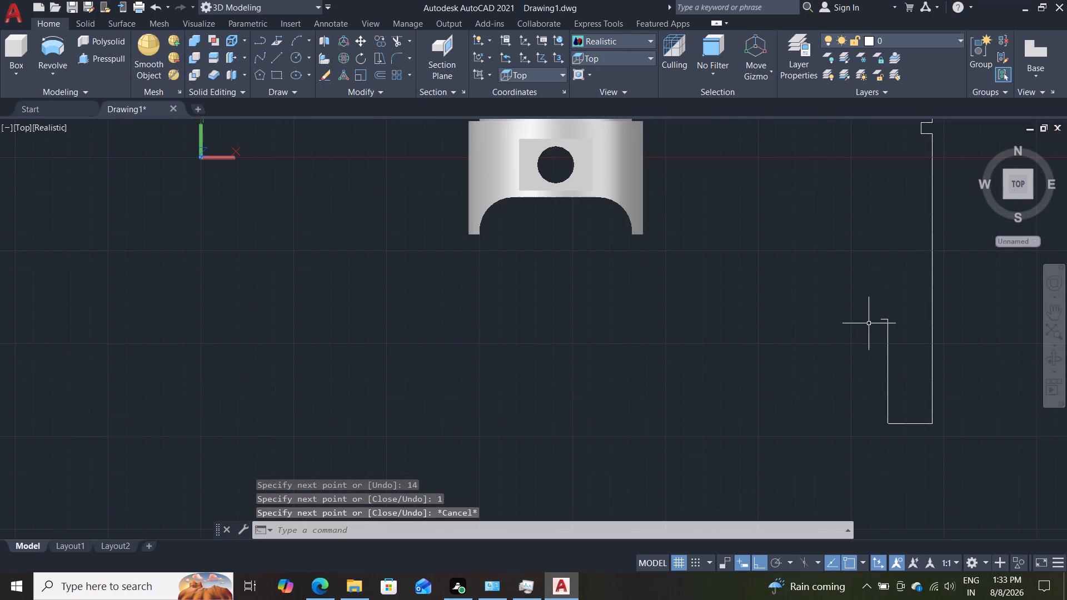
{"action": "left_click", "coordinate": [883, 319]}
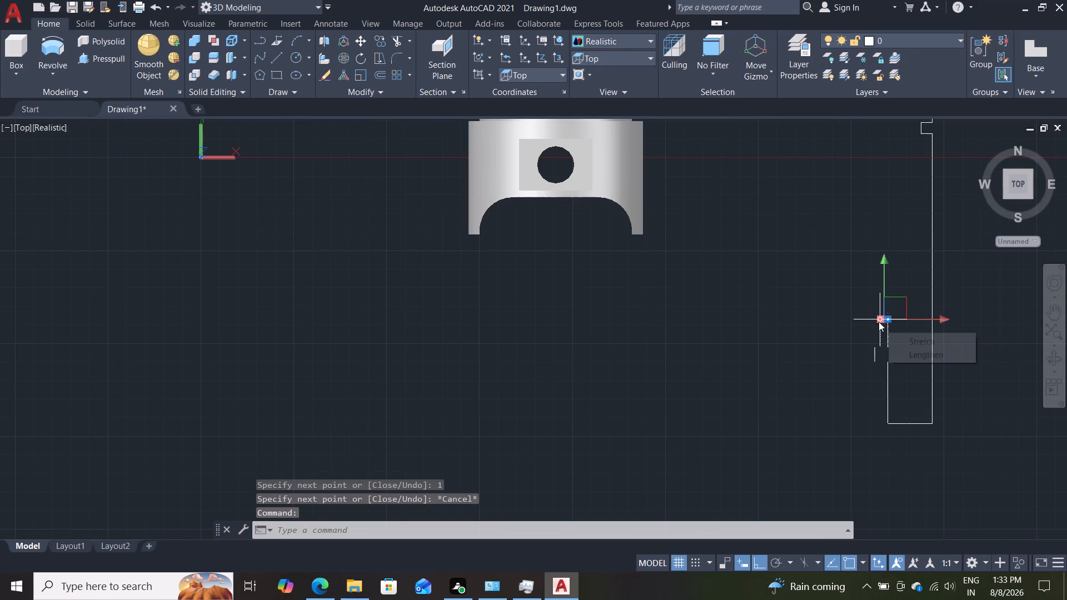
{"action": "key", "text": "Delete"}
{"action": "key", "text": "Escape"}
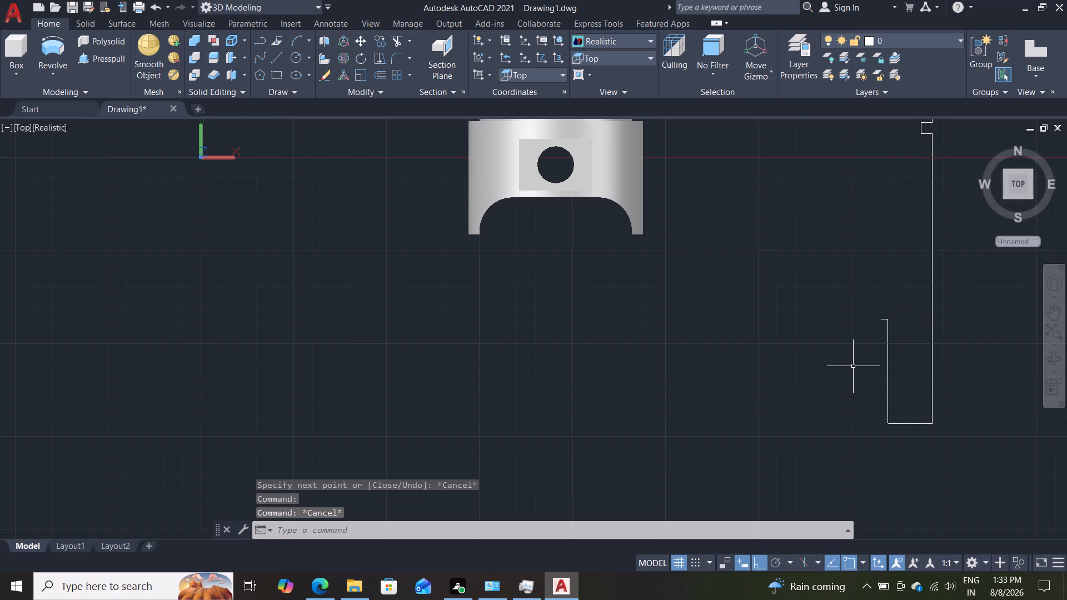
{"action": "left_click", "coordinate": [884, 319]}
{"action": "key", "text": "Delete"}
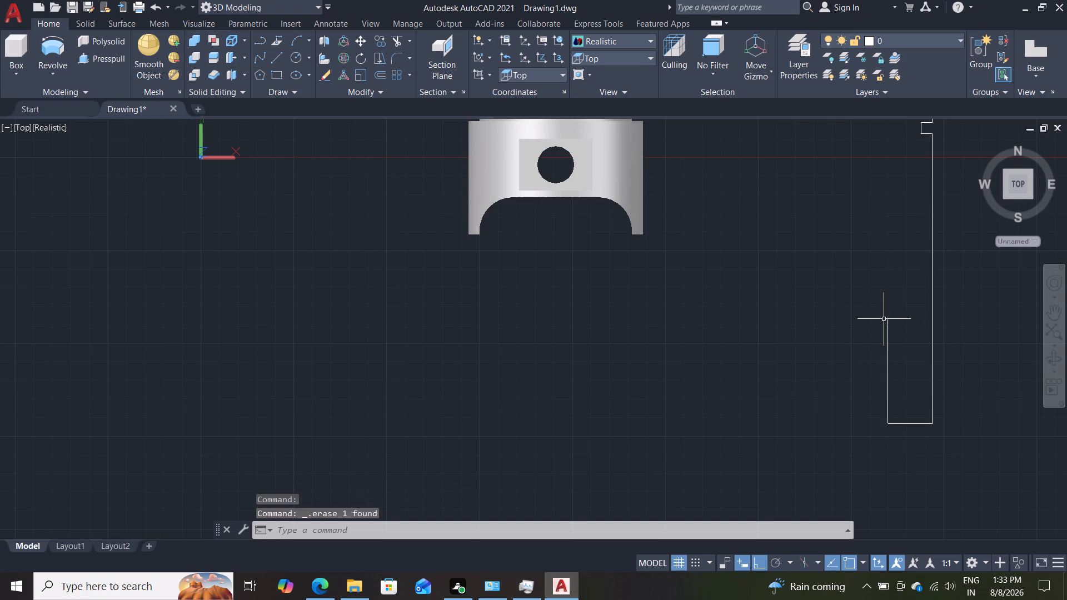
Draw connected lines from the top of the 14 inner wall line: 1.5 inward, 1.5 up, 1.5 outward and 6 up.
{"action": "key", "text": "l"}
{"action": "key", "text": "Return"}
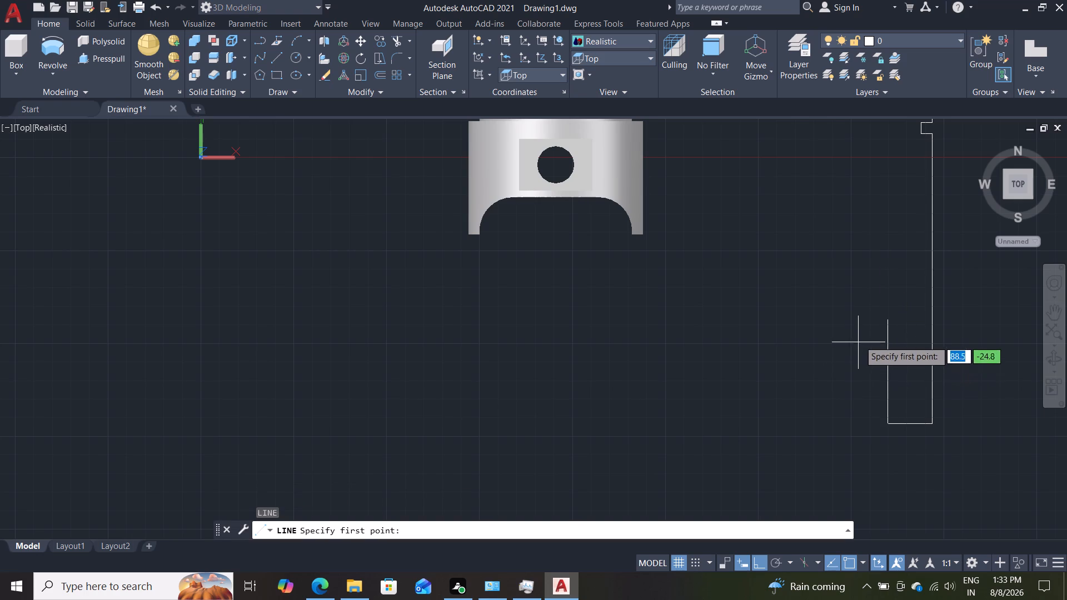
{"action": "left_click", "coordinate": [884, 318]}
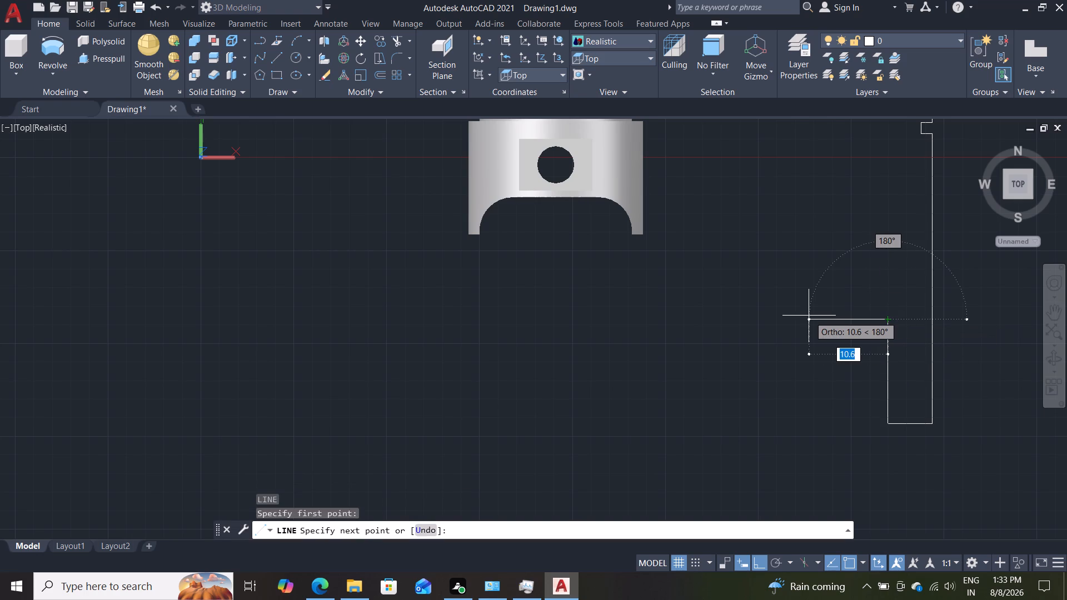
{"action": "type", "text": "1.5"}
{"action": "key", "text": "Return"}
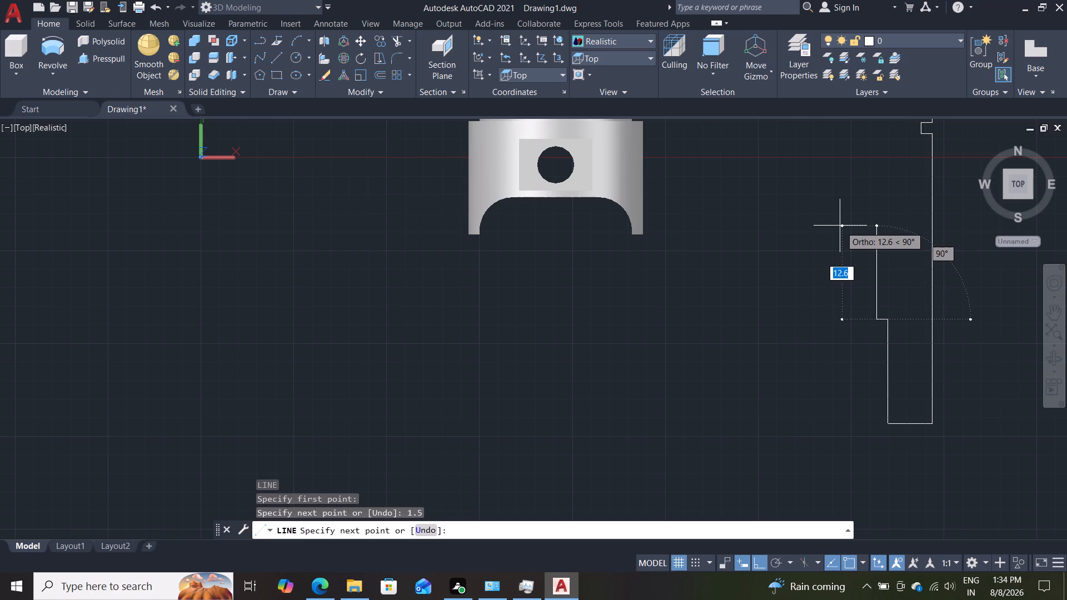
{"action": "type", "text": "1.5"}
{"action": "key", "text": "Return"}
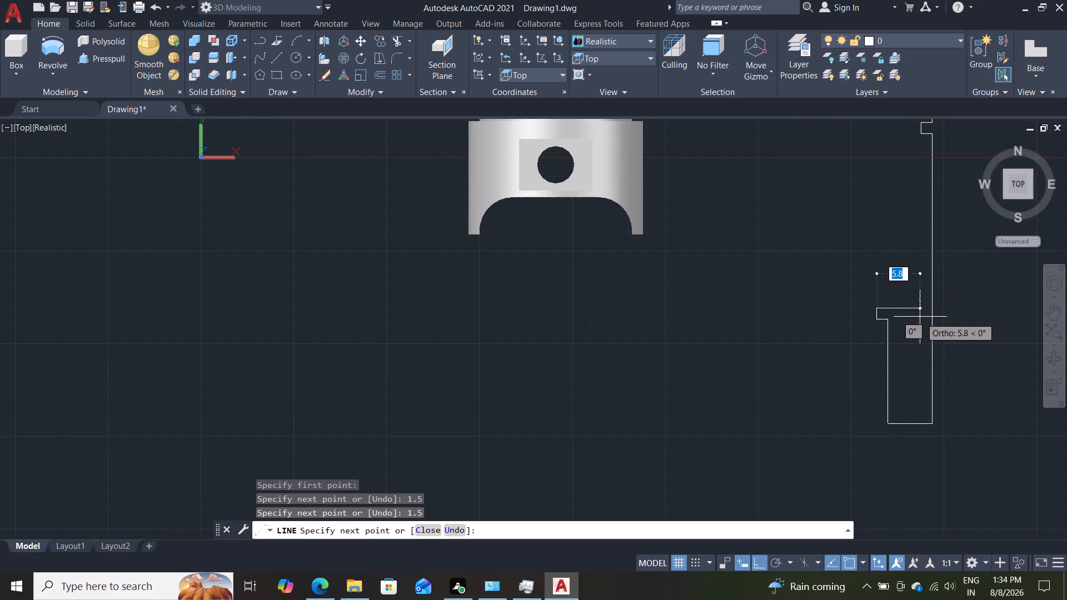
{"action": "type", "text": "1.5"}
{"action": "key", "text": "Return"}
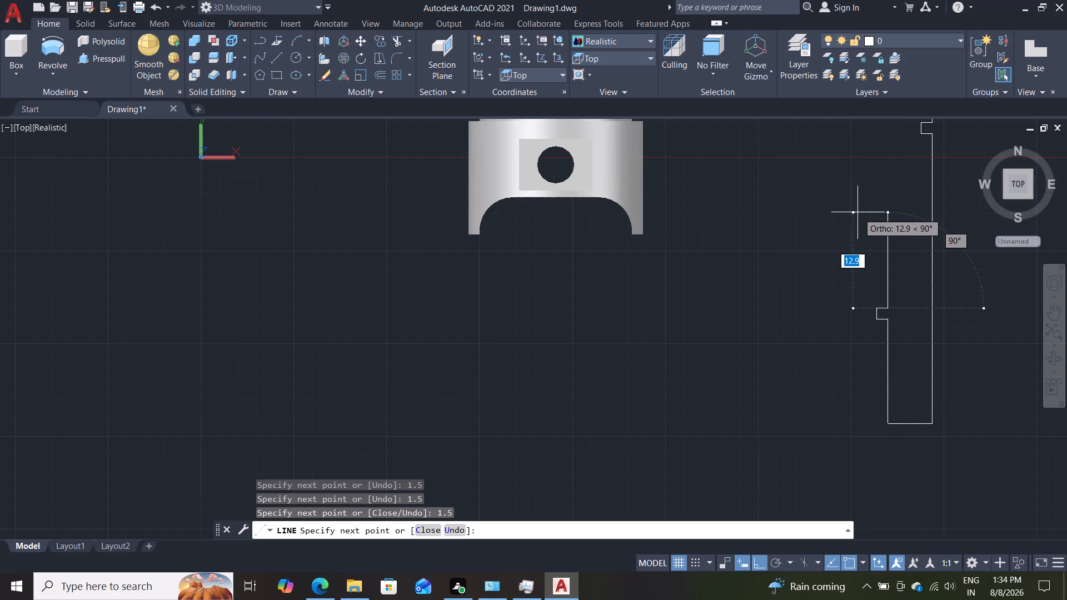
{"action": "key", "text": "6"}
{"action": "key", "text": "Return"}
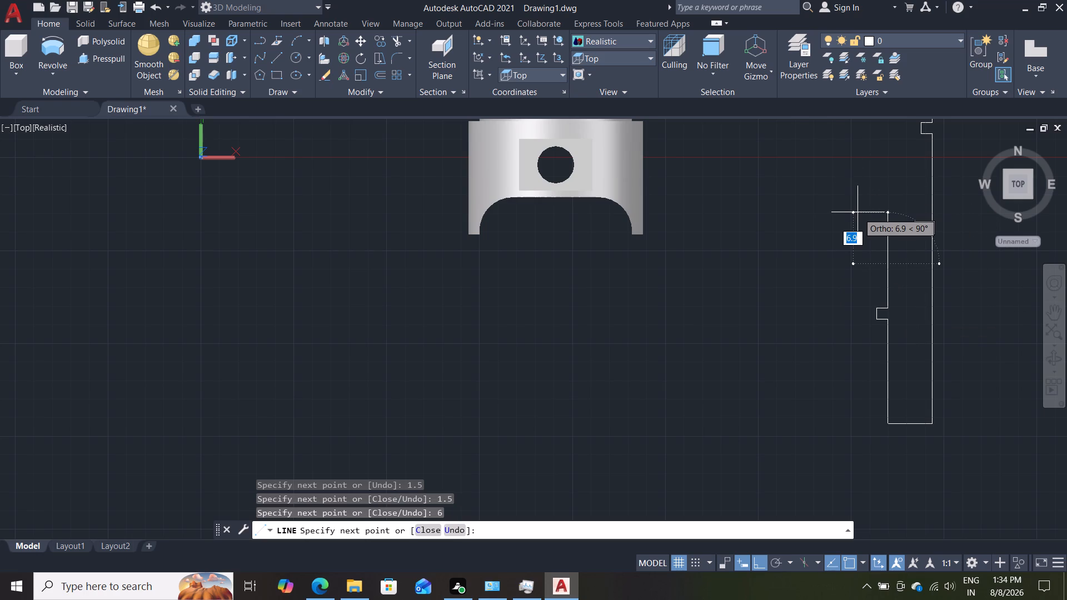
{"action": "scroll", "coordinate": [745, 224], "scroll_direction": "down", "scroll_amount": 1}
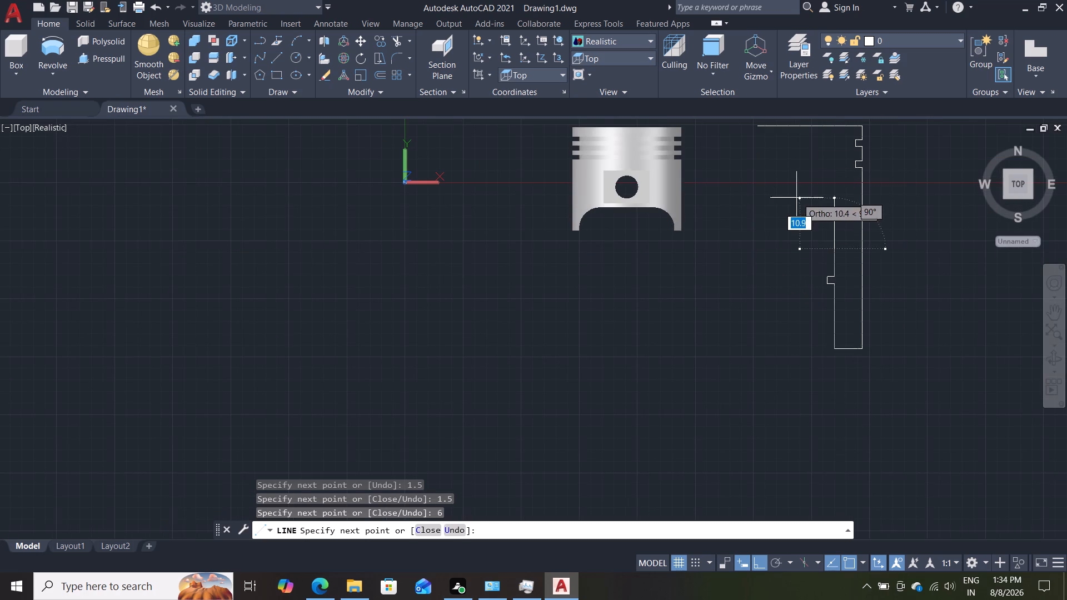
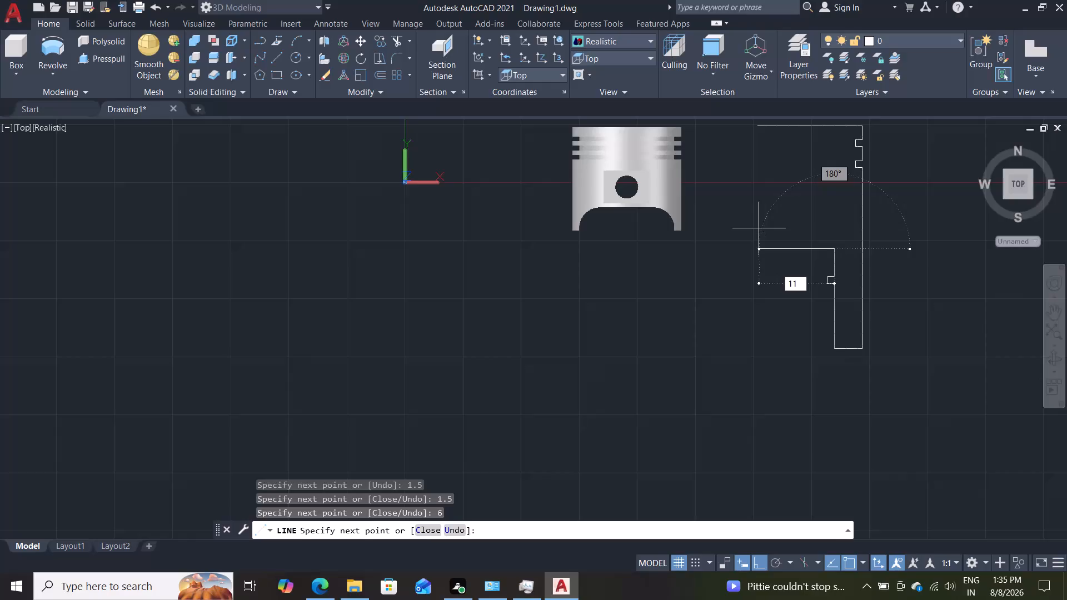
Continue the inner wall 11.25 inward, 14 up, 11.25 outward, about 9.5 up and about 16.5 inward, aligned with the top line's inner end.
{"action": "key", "text": "Return"}
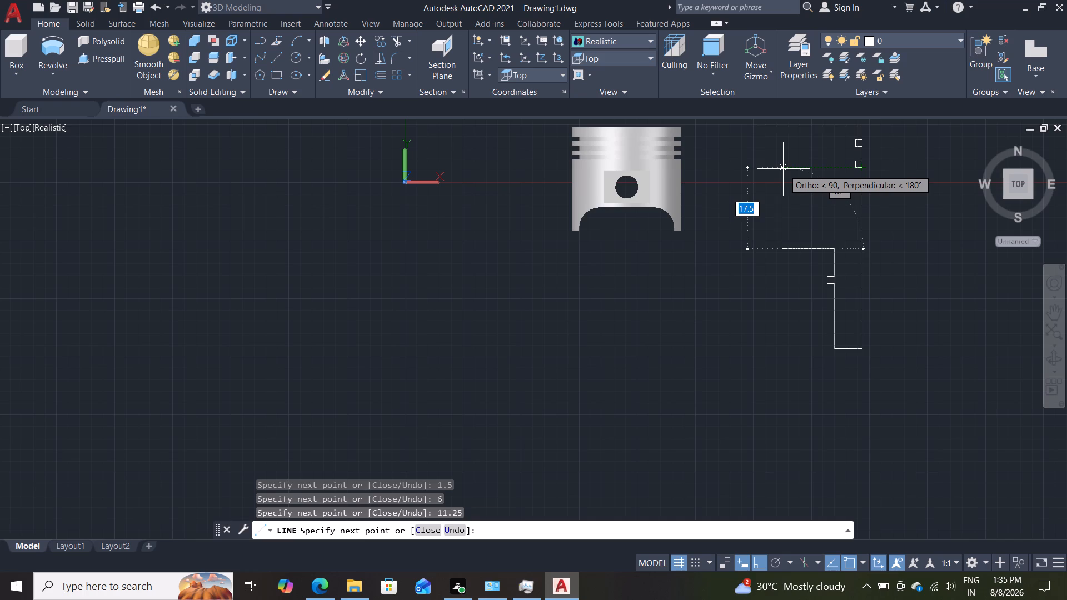
{"action": "type", "text": "14"}
{"action": "key", "text": "Return"}
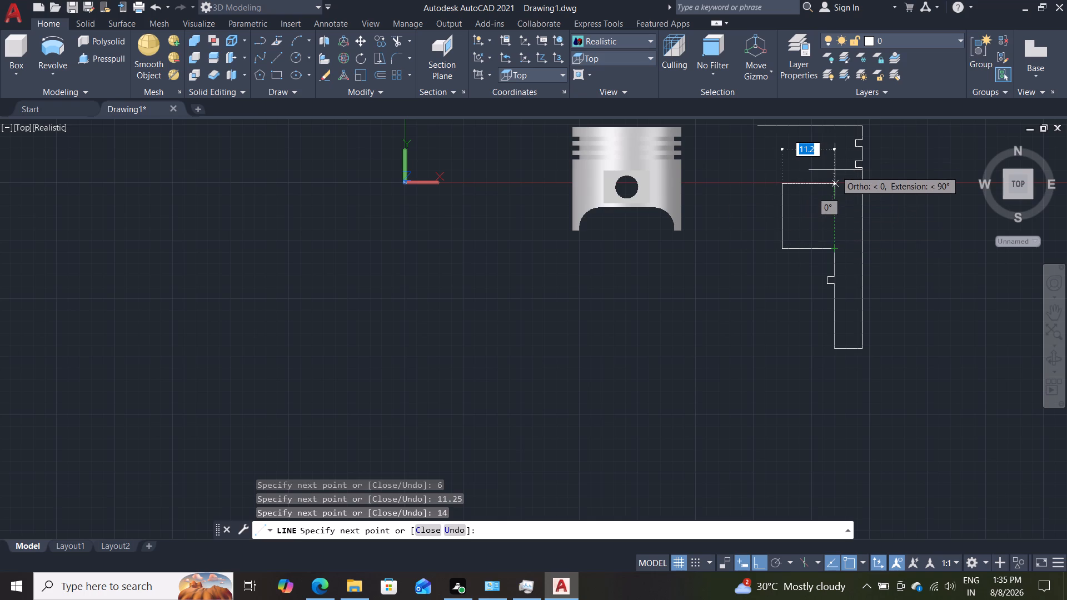
{"action": "double_click", "coordinate": [836, 186]}
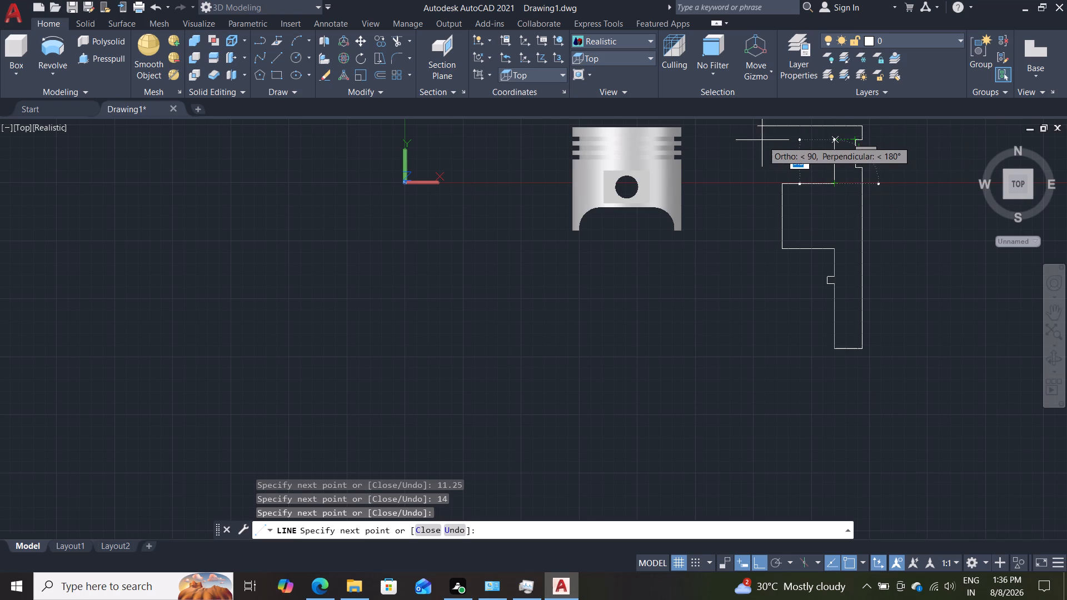
{"action": "left_click", "coordinate": [834, 139]}
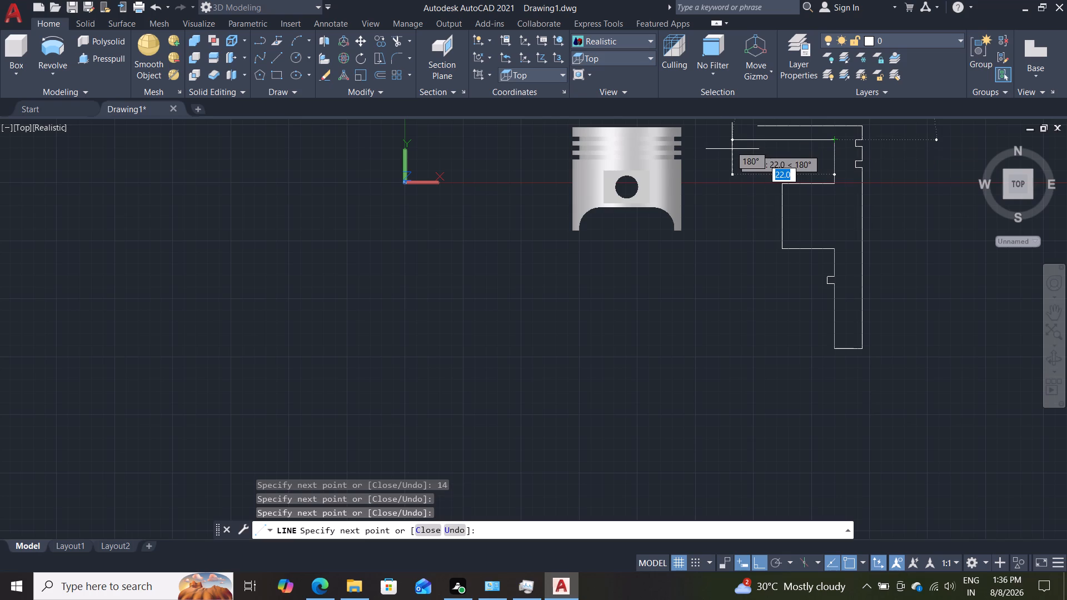
{"action": "left_click", "coordinate": [760, 141]}
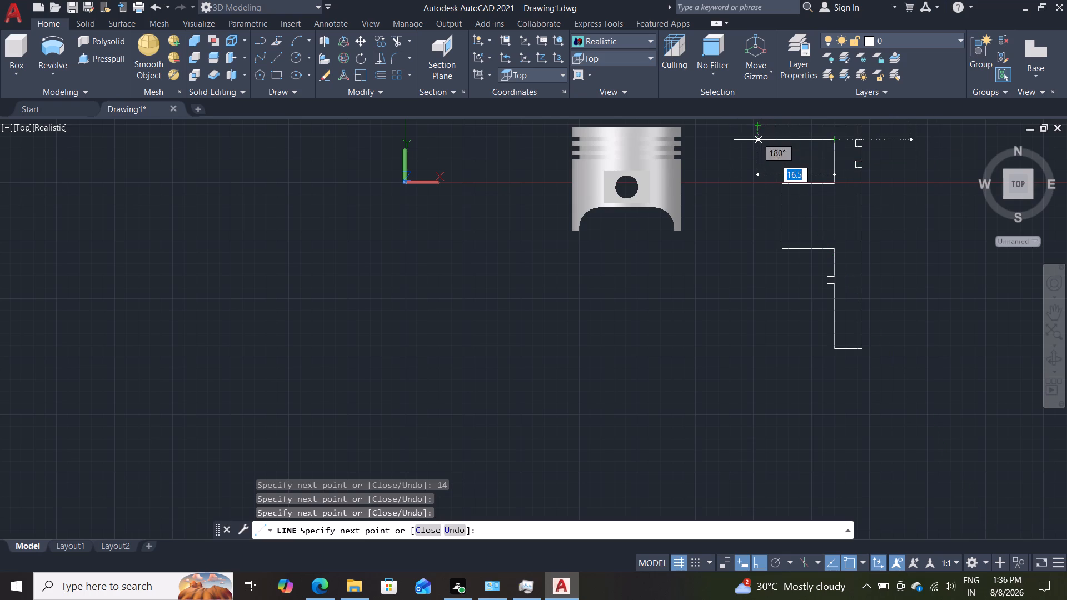
{"action": "key", "text": "Escape"}
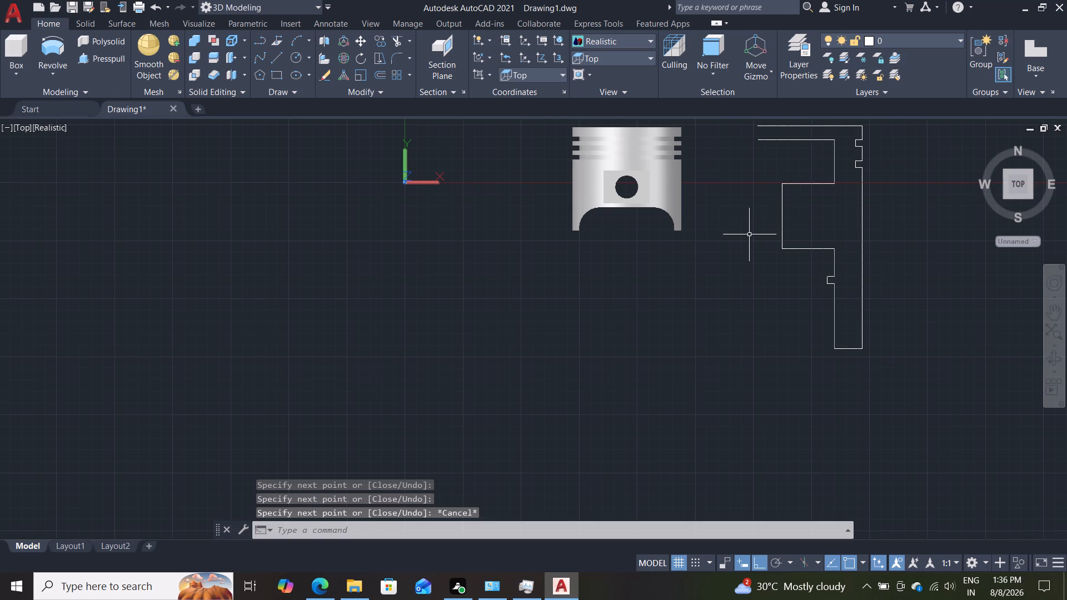
Draw a vertical centre line 48 long from the top line's inner end down to the level of the skirt bottom.
{"action": "scroll", "coordinate": [745, 237], "scroll_direction": "down", "scroll_amount": 2}
{"action": "scroll", "coordinate": [722, 248], "scroll_direction": "up", "scroll_amount": 3}
{"action": "middle_click_drag", "start_coordinate": [780, 210], "coordinate": [620, 293]}
{"action": "scroll", "coordinate": [775, 211], "scroll_direction": "up", "scroll_amount": 1}
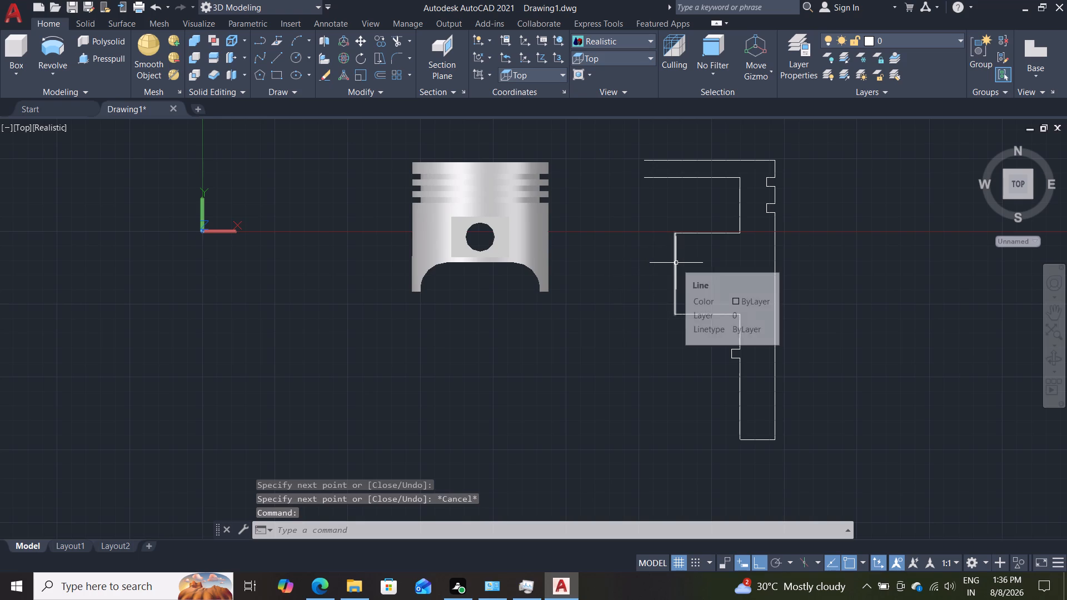
{"action": "key", "text": "l"}
{"action": "key", "text": "Return"}
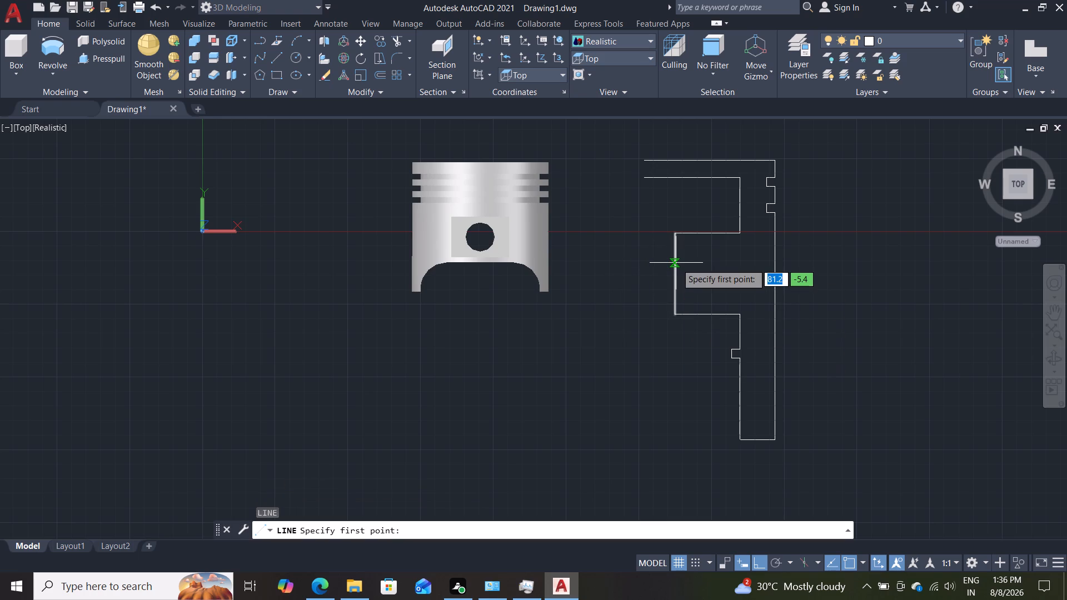
{"action": "left_click", "coordinate": [643, 163]}
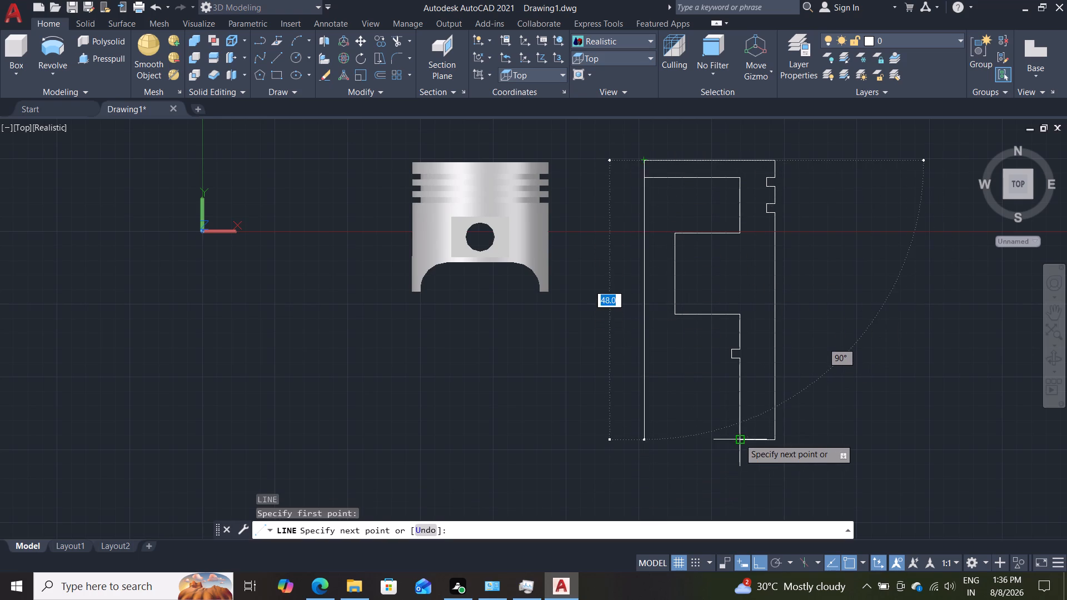
{"action": "left_click", "coordinate": [645, 442]}
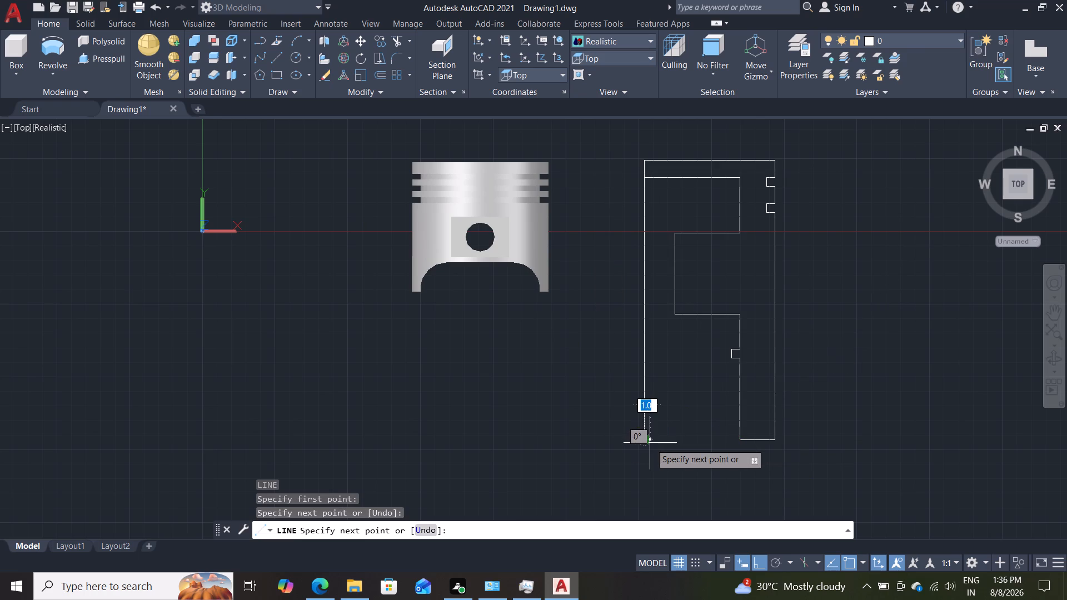
{"action": "key", "text": "Escape"}
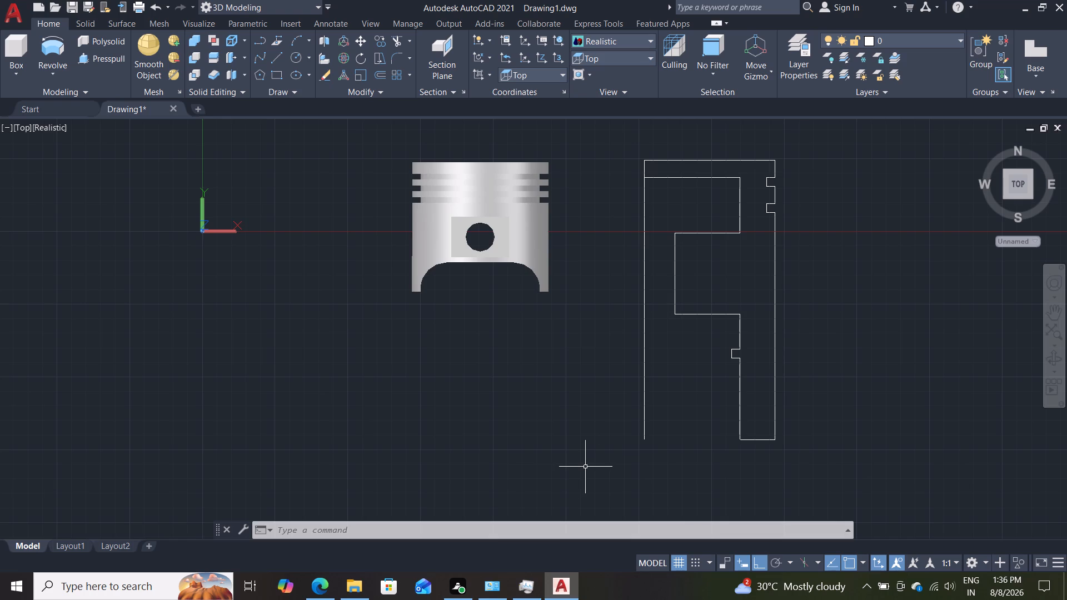
Draw connected lines from the centre line's lower end: 11.5 toward the profile, 14 up, 23 back across the centre line and 14 down.
{"action": "key", "text": "l"}
{"action": "key", "text": "Return"}
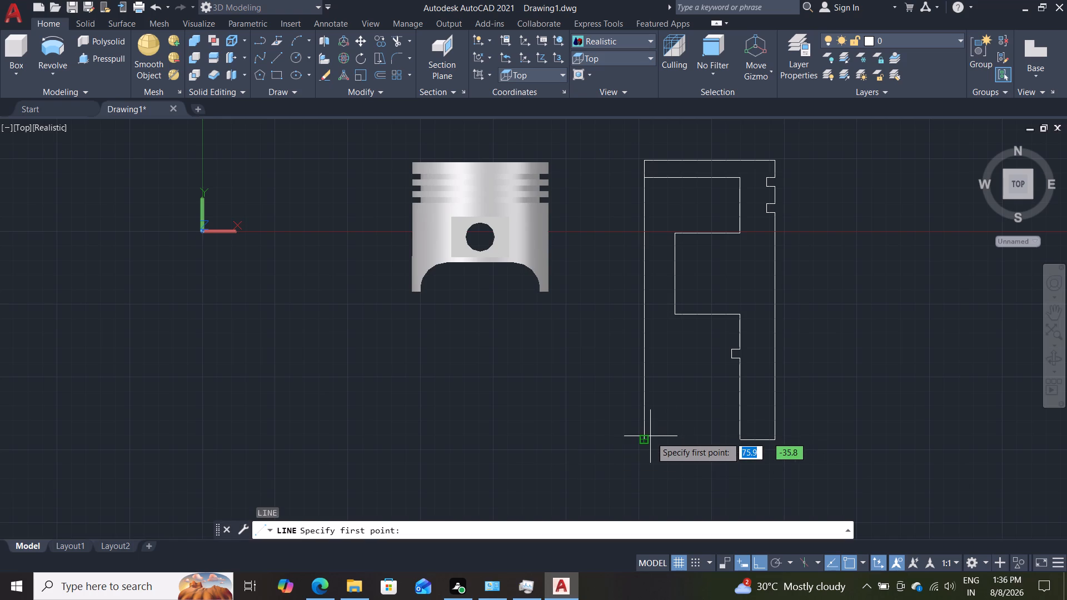
{"action": "left_click", "coordinate": [651, 437]}
{"action": "type", "text": "11.5"}
{"action": "key", "text": "Return"}
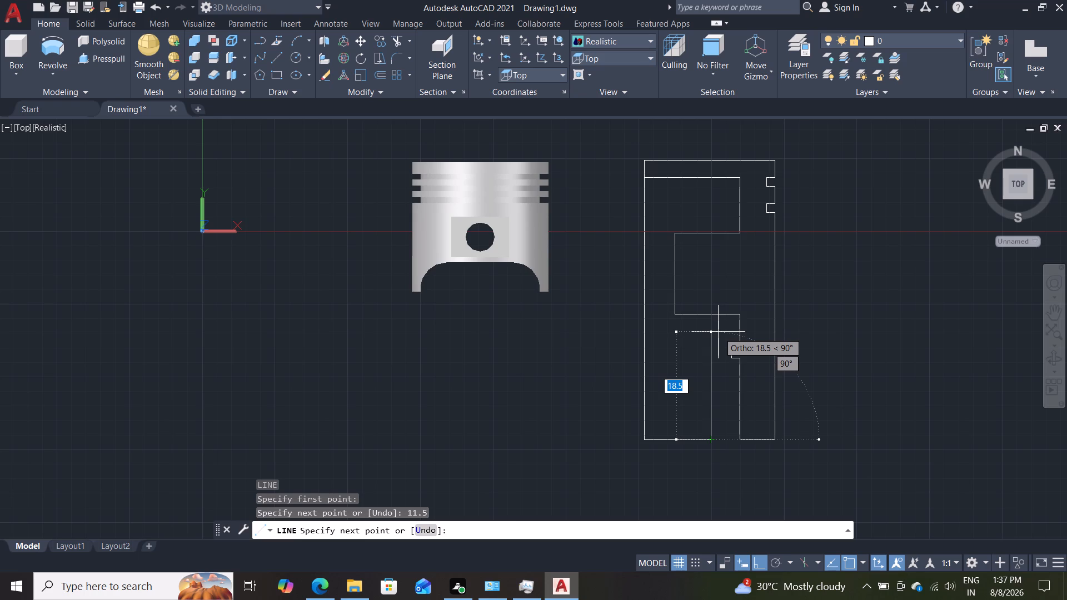
{"action": "type", "text": "14"}
{"action": "key", "text": "Return"}
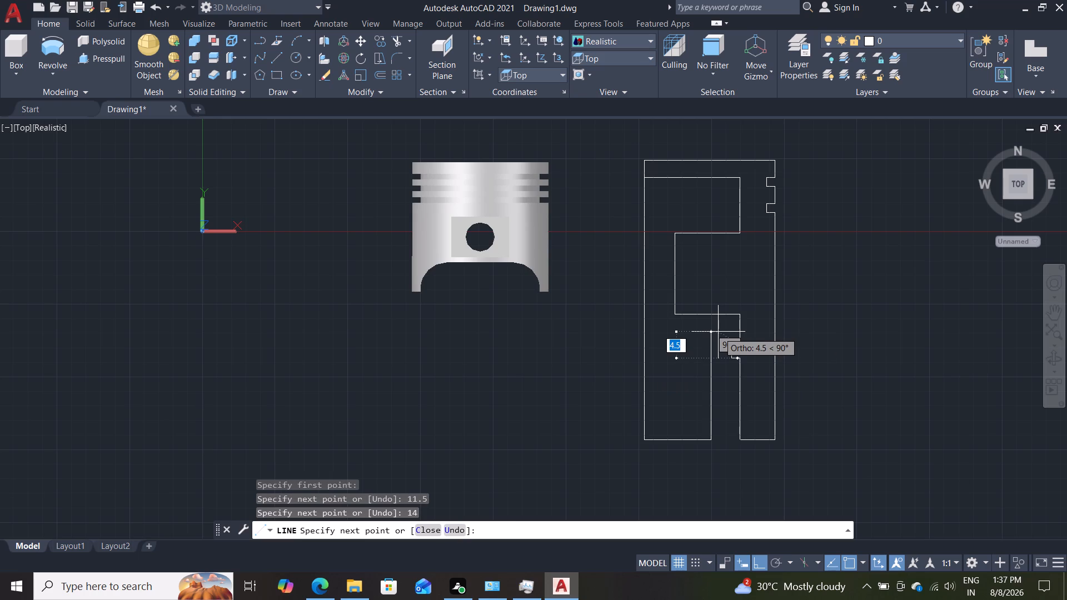
{"action": "type", "text": "23"}
{"action": "key", "text": "Return"}
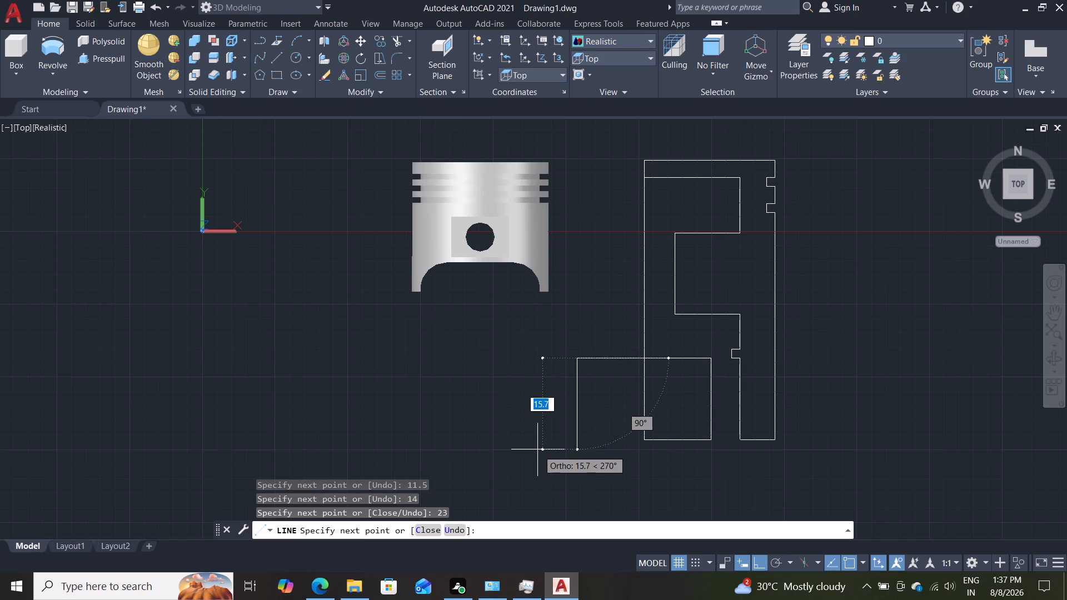
{"action": "type", "text": "14"}
{"action": "key", "text": "Return"}
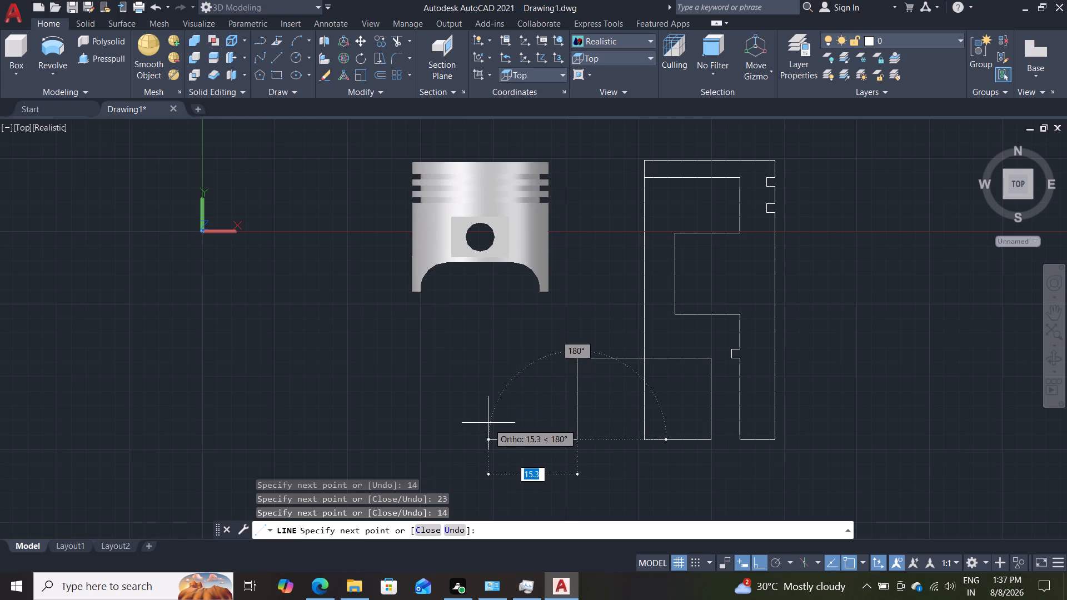
{"action": "key", "text": "Escape"}
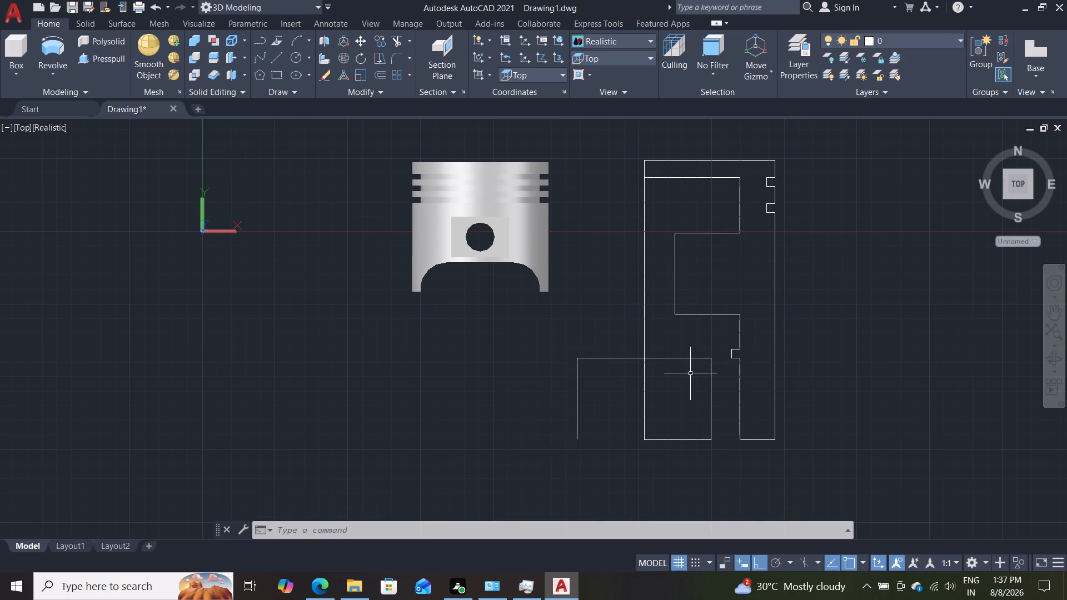
Join all the half-profile lines into one polyline, leaving out the centre line and the 23 by 14 outline.
{"action": "left_click", "coordinate": [643, 391]}
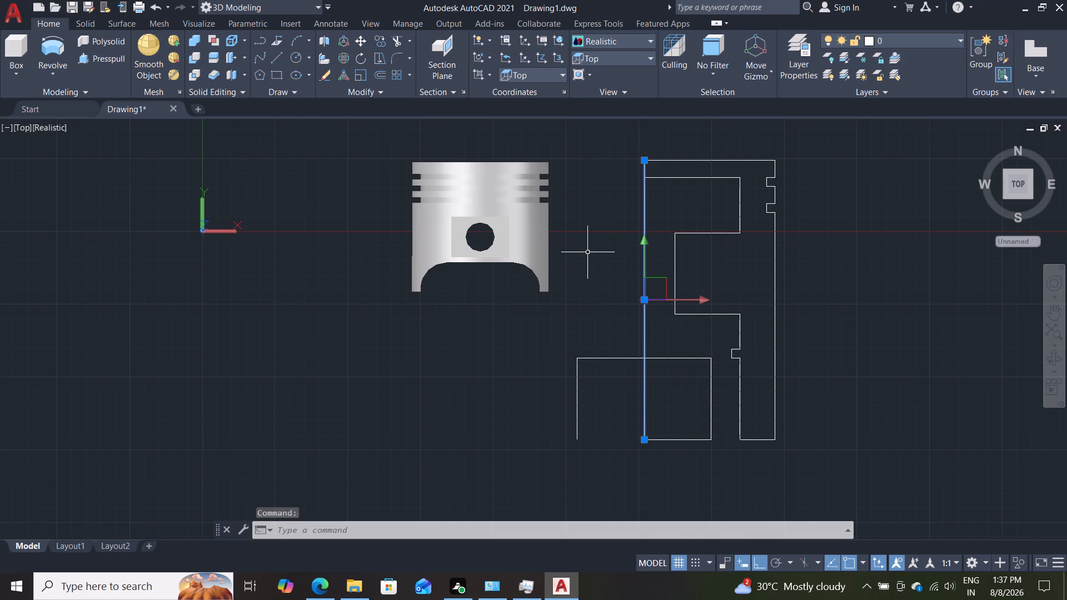
{"action": "key", "text": "Escape"}
{"action": "left_click", "coordinate": [727, 162]}
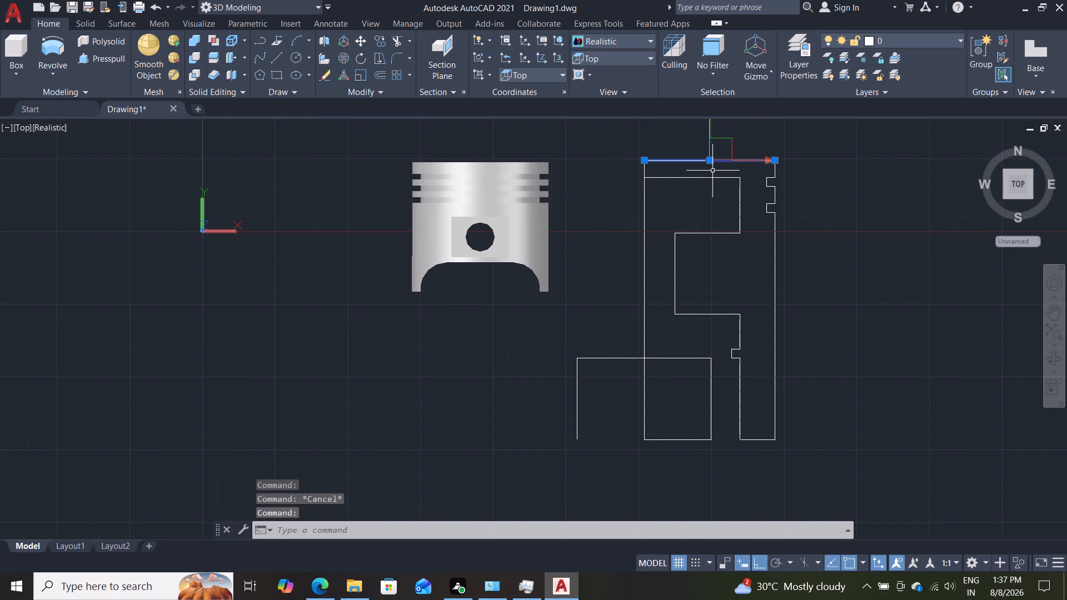
{"action": "left_click_drag", "start_coordinate": [837, 141], "coordinate": [831, 138]}
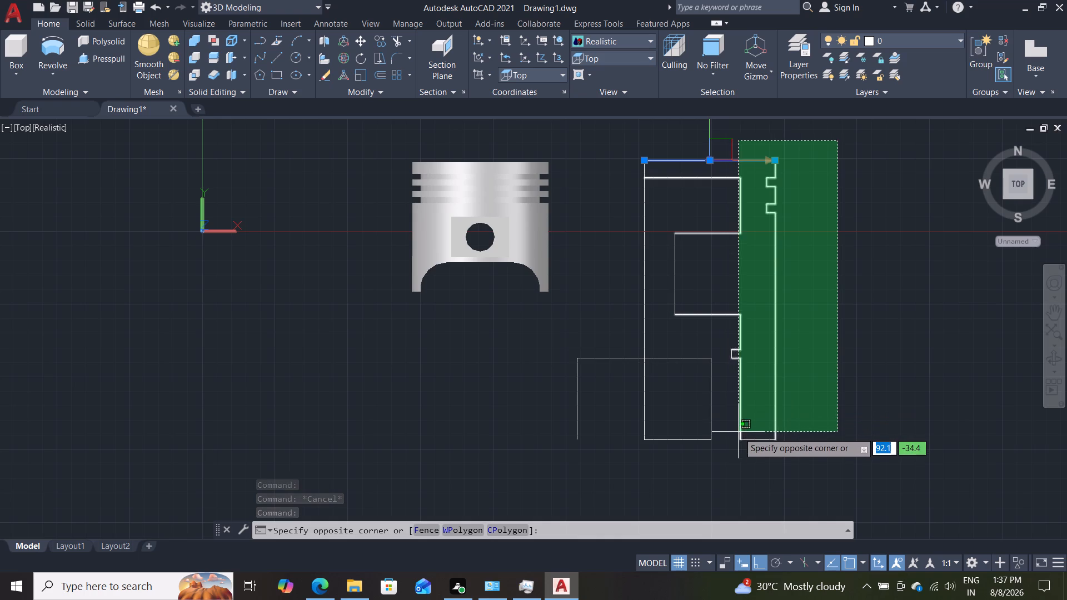
{"action": "left_click", "coordinate": [723, 454]}
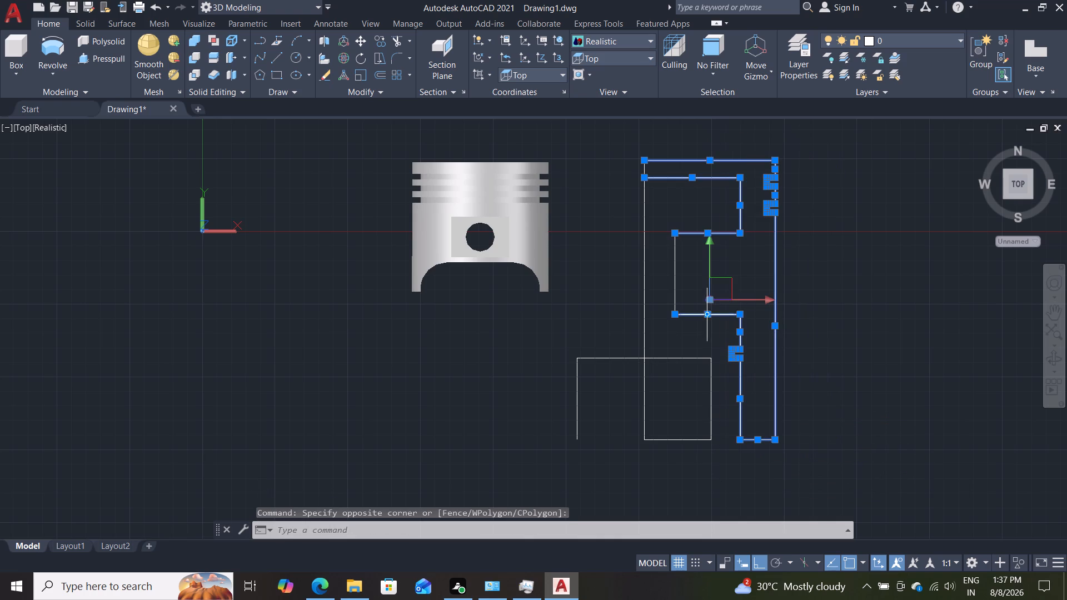
{"action": "left_click", "coordinate": [676, 261]}
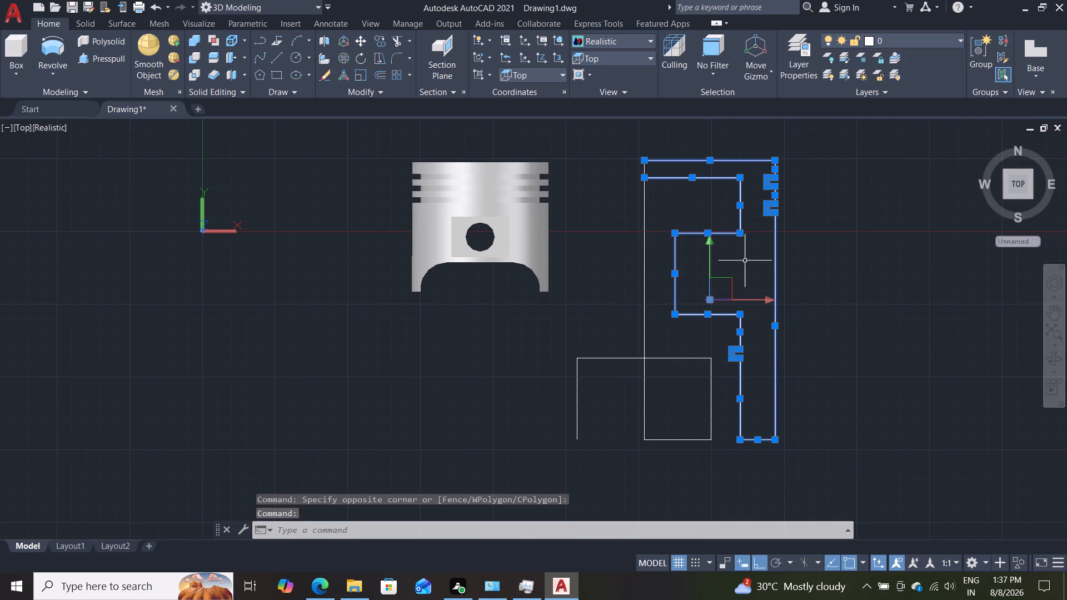
{"action": "key", "text": "j"}
{"action": "key", "text": "Return"}
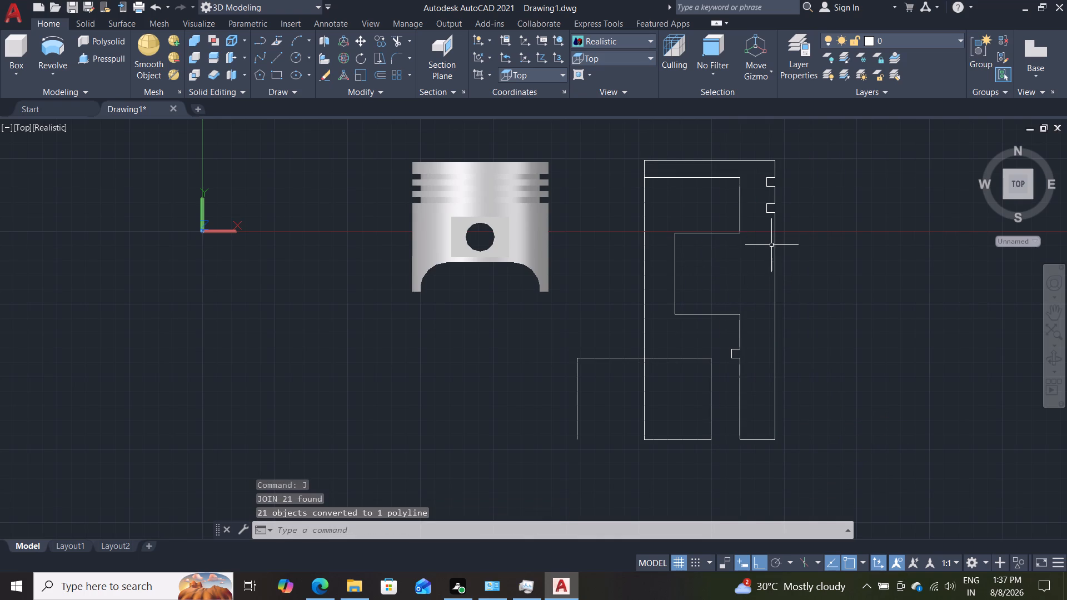
Revolve the joined half-profile 360 degrees about the vertical centre line to make the solid piston body.
{"action": "left_click", "coordinate": [775, 246]}
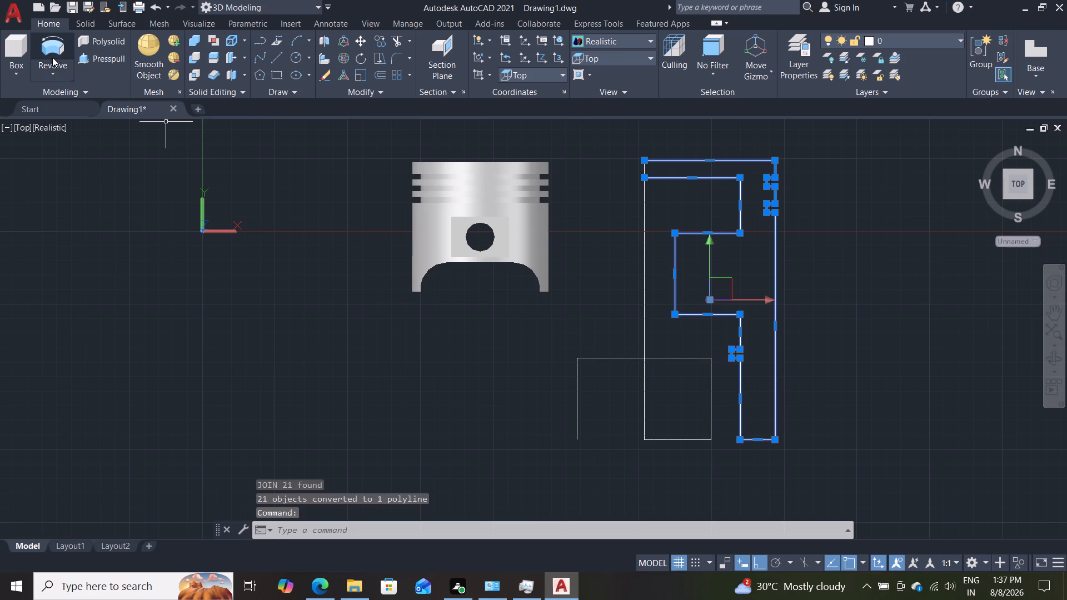
{"action": "left_click", "coordinate": [54, 55]}
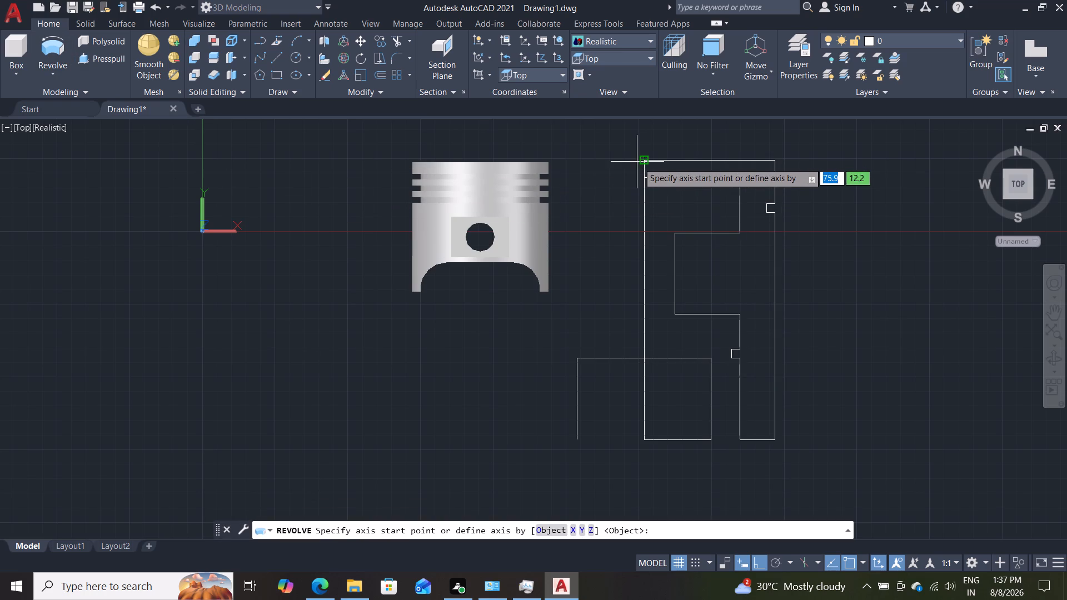
{"action": "left_click", "coordinate": [641, 158]}
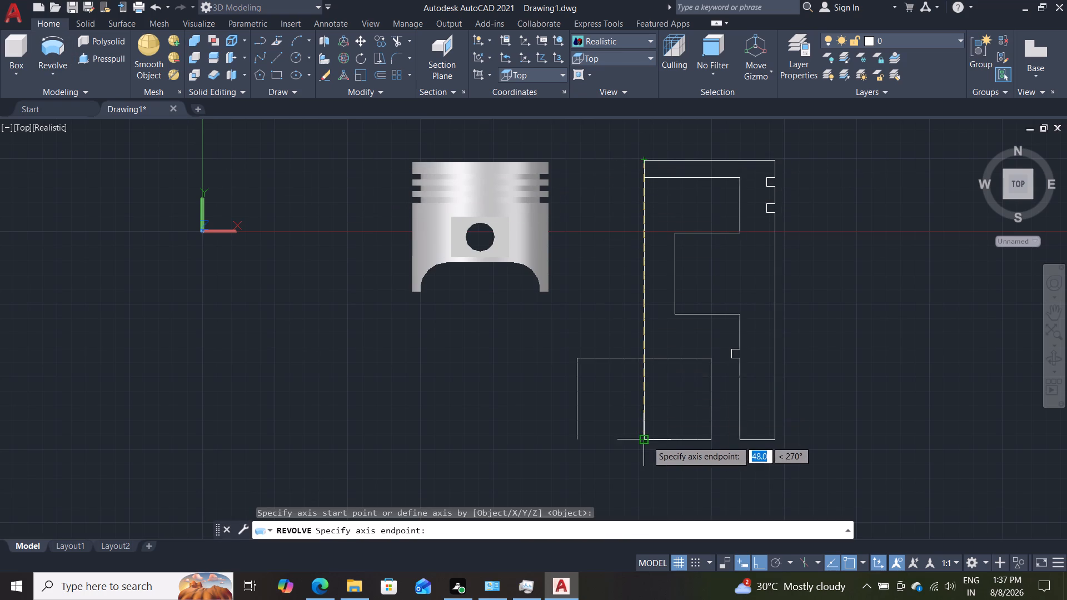
{"action": "double_click", "coordinate": [646, 441]}
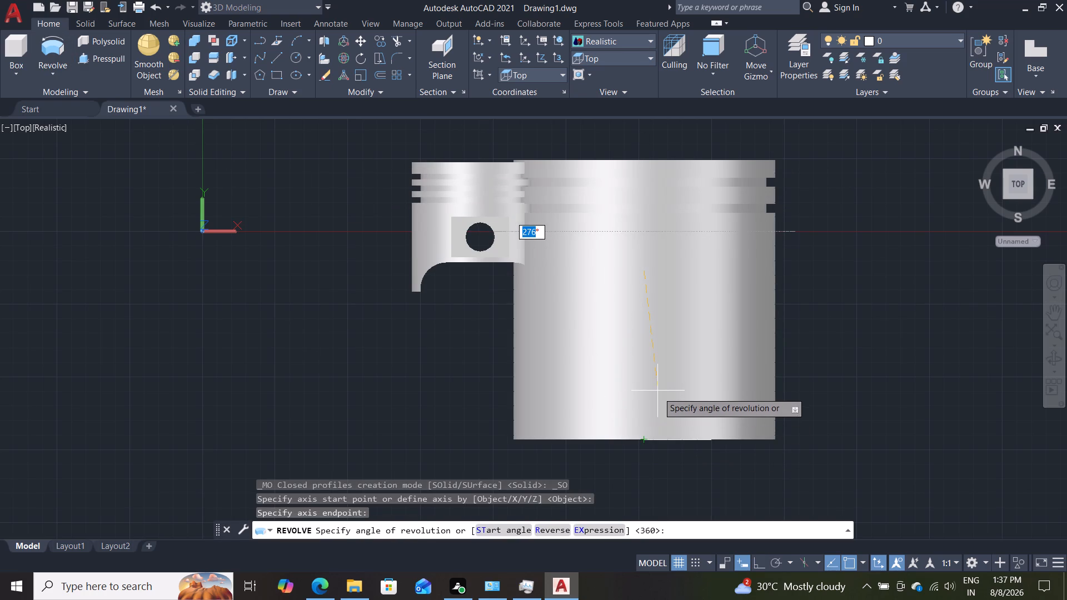
{"action": "type", "text": "36"}
{"action": "key", "text": "0"}
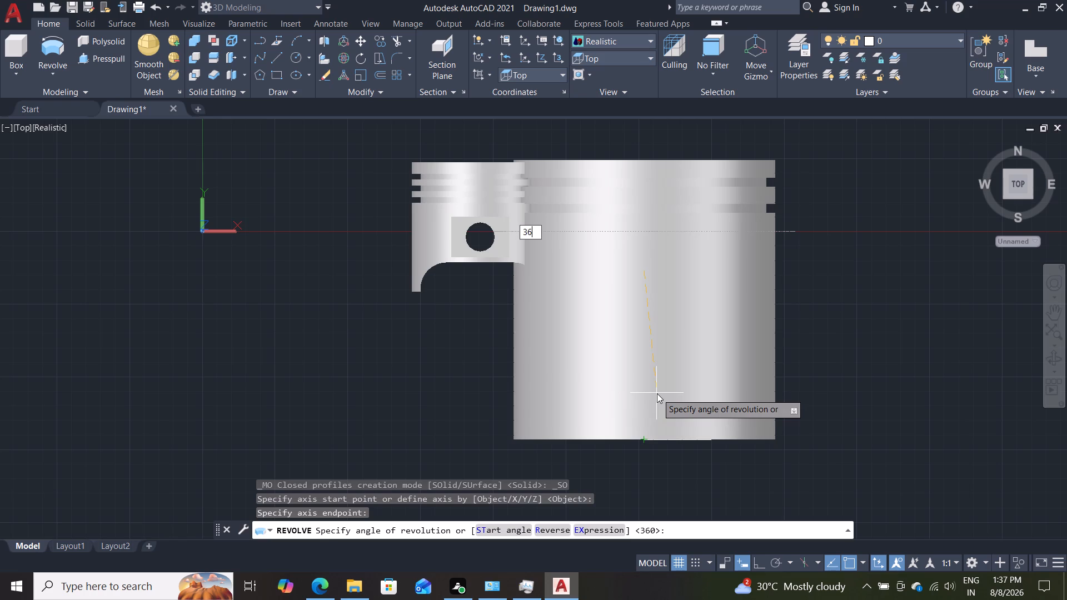
{"action": "key", "text": "Return"}
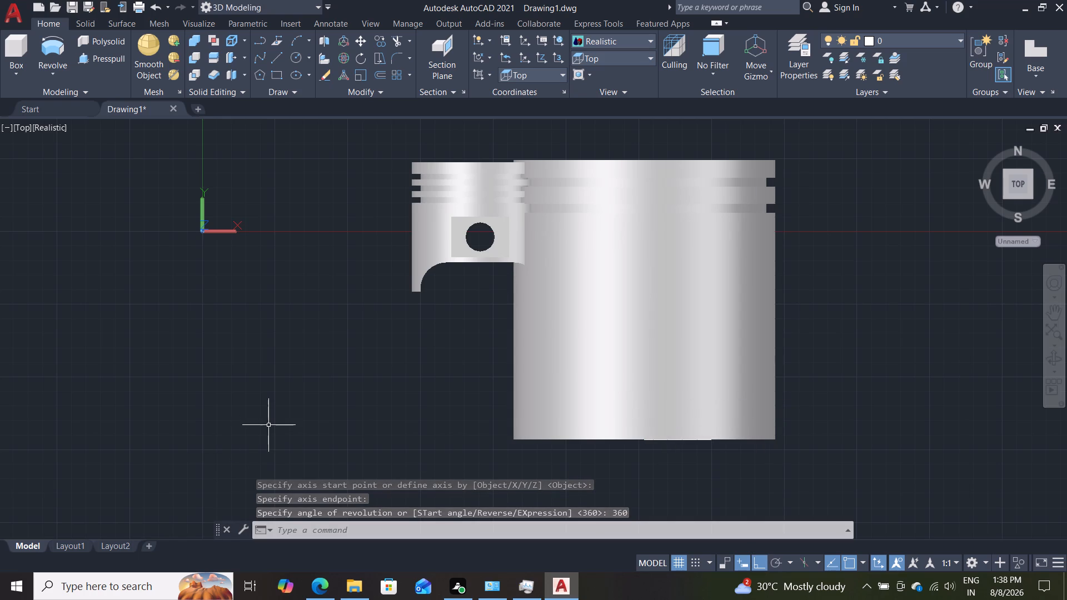
Move the smaller finished piston sideways, using its pin hole as base point, clear of the new revolved body.
{"action": "key", "text": "m"}
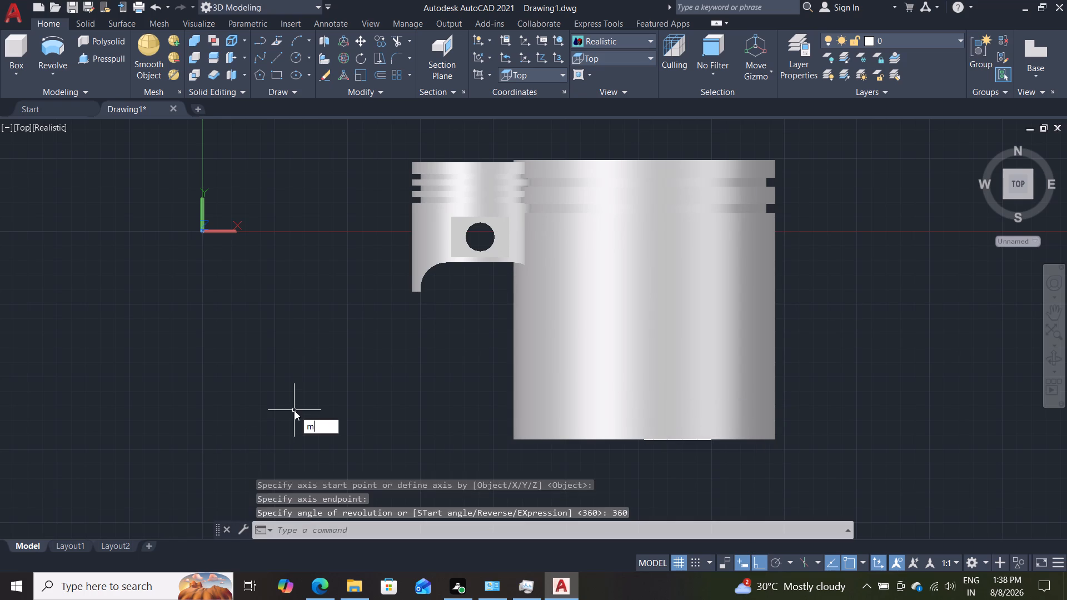
{"action": "key", "text": "Return"}
{"action": "left_click", "coordinate": [424, 218]}
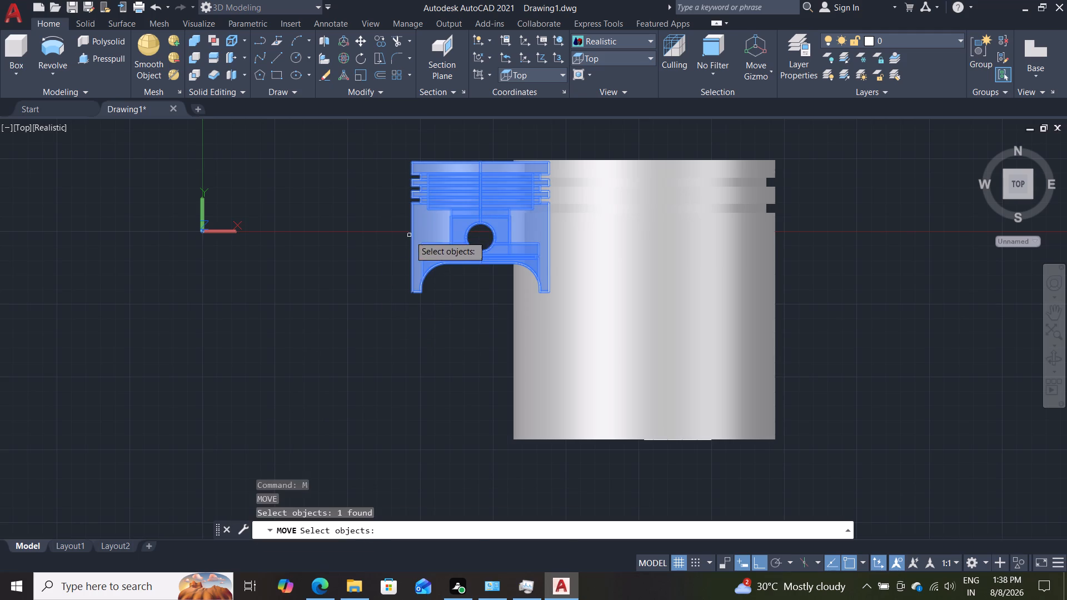
{"action": "key", "text": "Return"}
{"action": "double_click", "coordinate": [482, 240]}
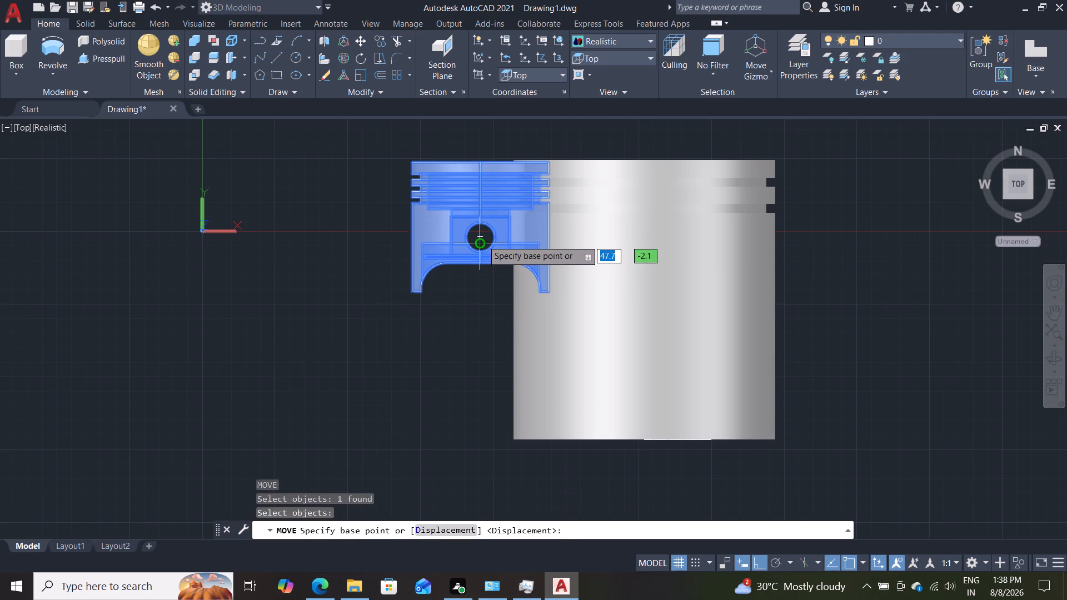
{"action": "left_click", "coordinate": [329, 249]}
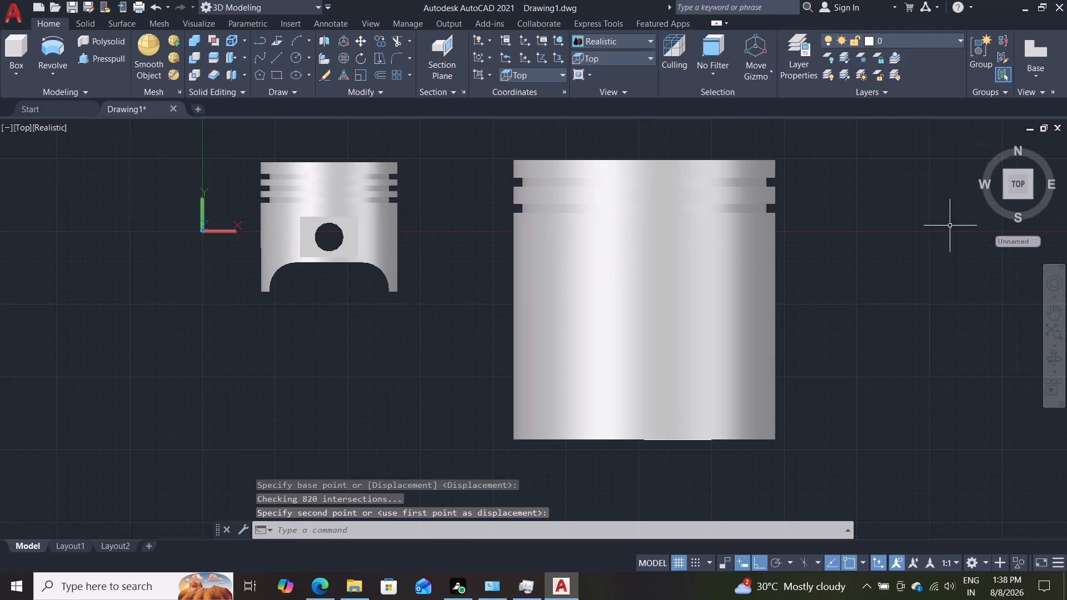
Examine the revolved piston body and its hollow interior from below, beside the smaller piston.
{"action": "middle_click_drag", "start_coordinate": [834, 337], "coordinate": [851, 221], "text": "shift"}
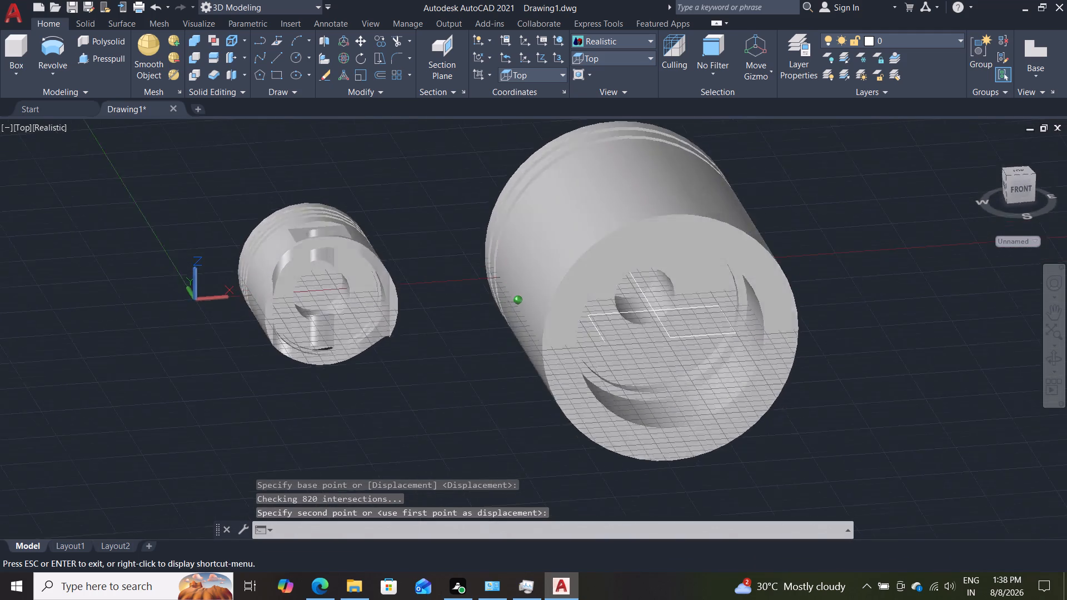
{"action": "middle_click_drag", "start_coordinate": [851, 221], "coordinate": [839, 235], "text": "shift"}
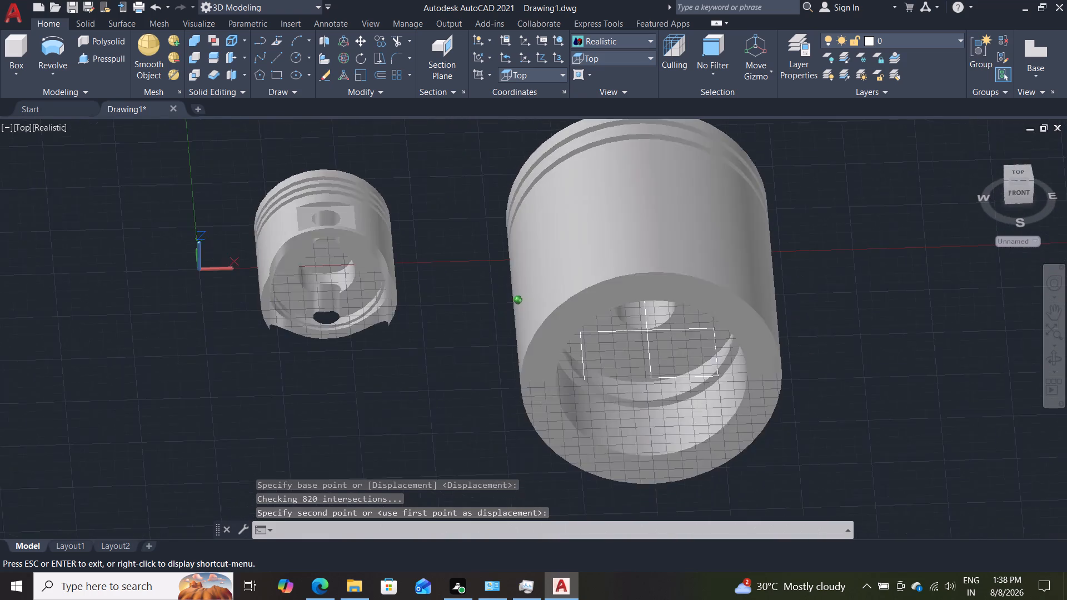
{"action": "middle_click_drag", "start_coordinate": [839, 235], "coordinate": [850, 262], "text": "shift"}
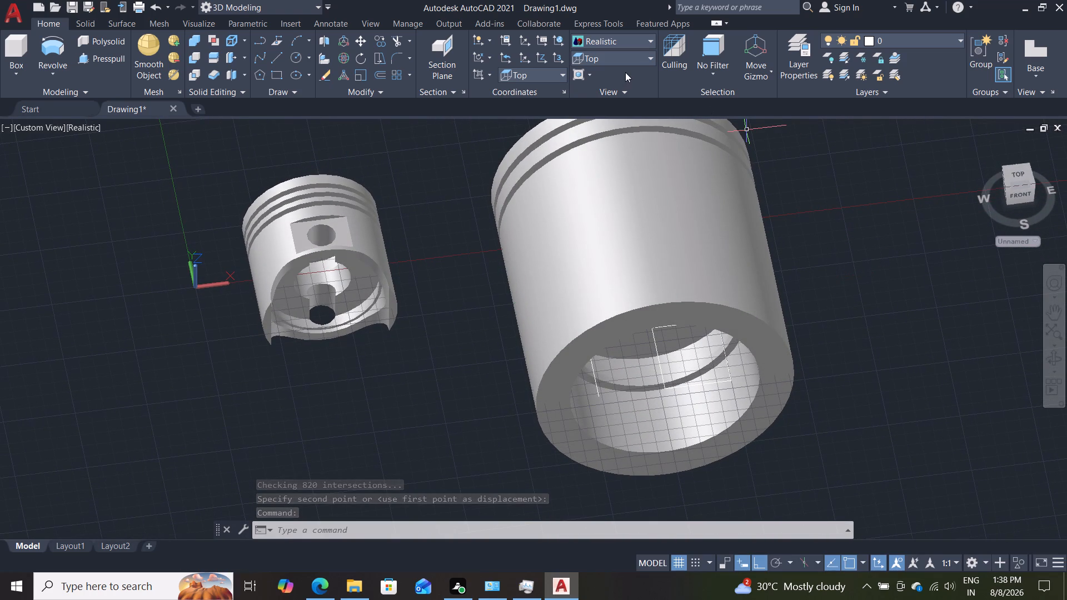
{"action": "scroll", "coordinate": [772, 229], "scroll_direction": "down", "scroll_amount": 1}
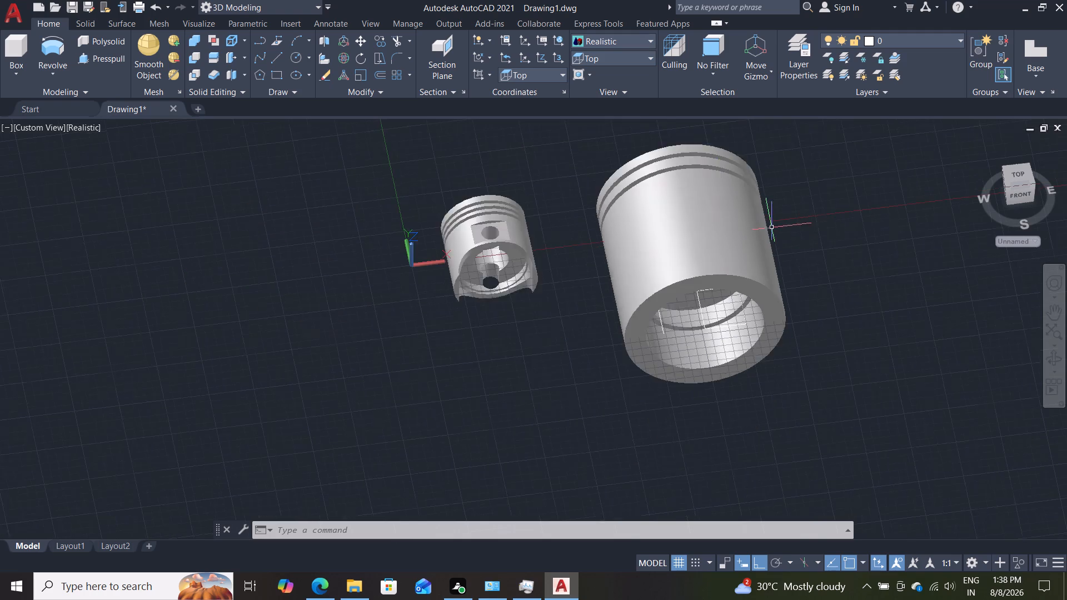
{"action": "middle_click_drag", "start_coordinate": [772, 227], "coordinate": [734, 371], "text": "shift"}
{"action": "scroll", "coordinate": [774, 232], "scroll_direction": "up", "scroll_amount": 1, "text": "shift"}
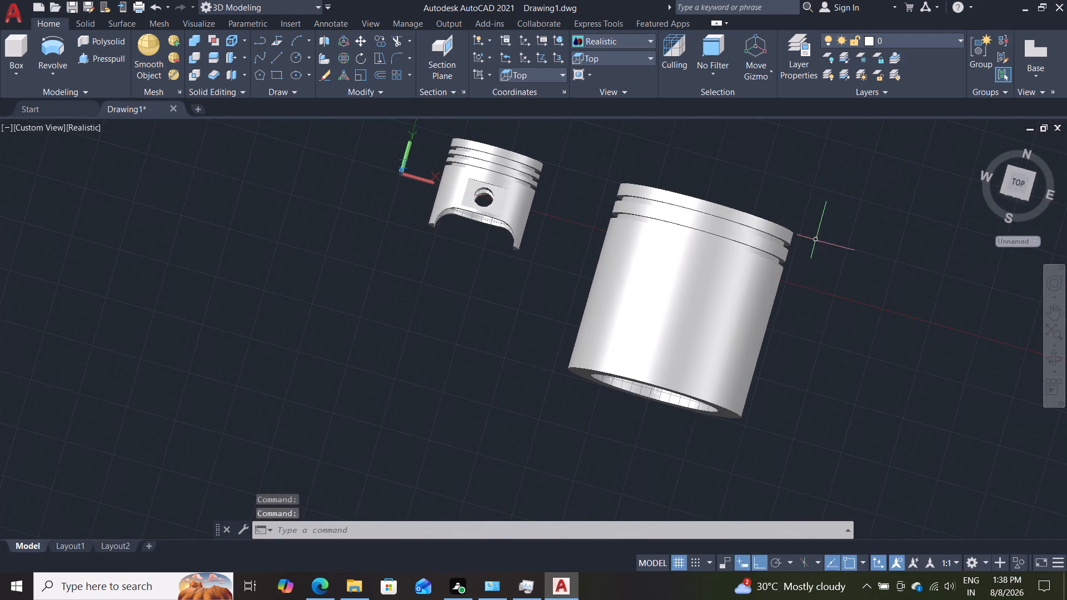
{"action": "middle_click_drag", "start_coordinate": [819, 235], "coordinate": [866, 213], "text": "shift"}
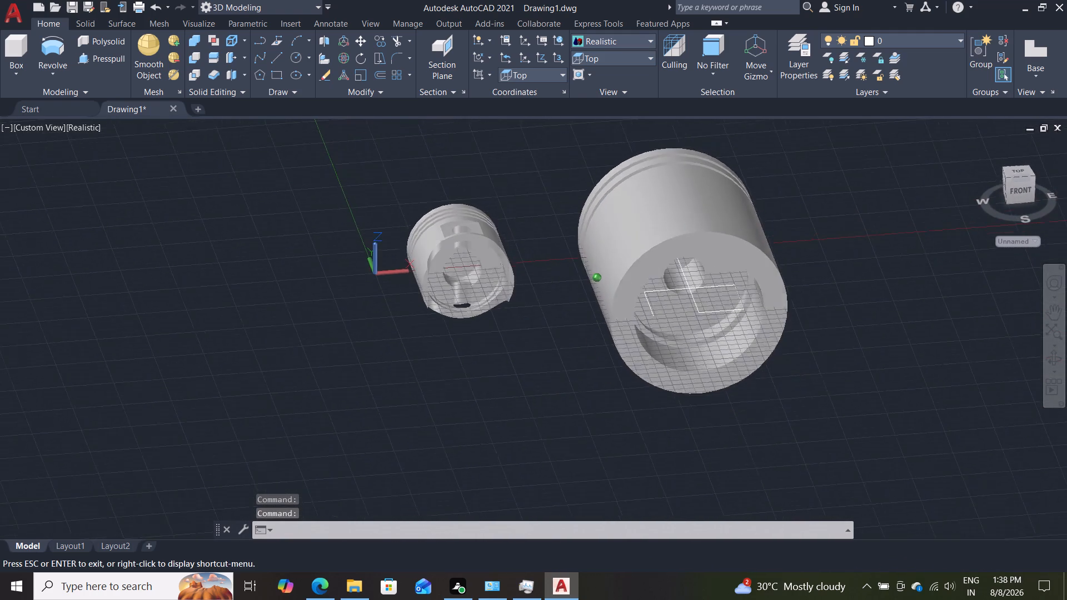
{"action": "middle_click_drag", "start_coordinate": [866, 213], "coordinate": [881, 199], "text": "shift"}
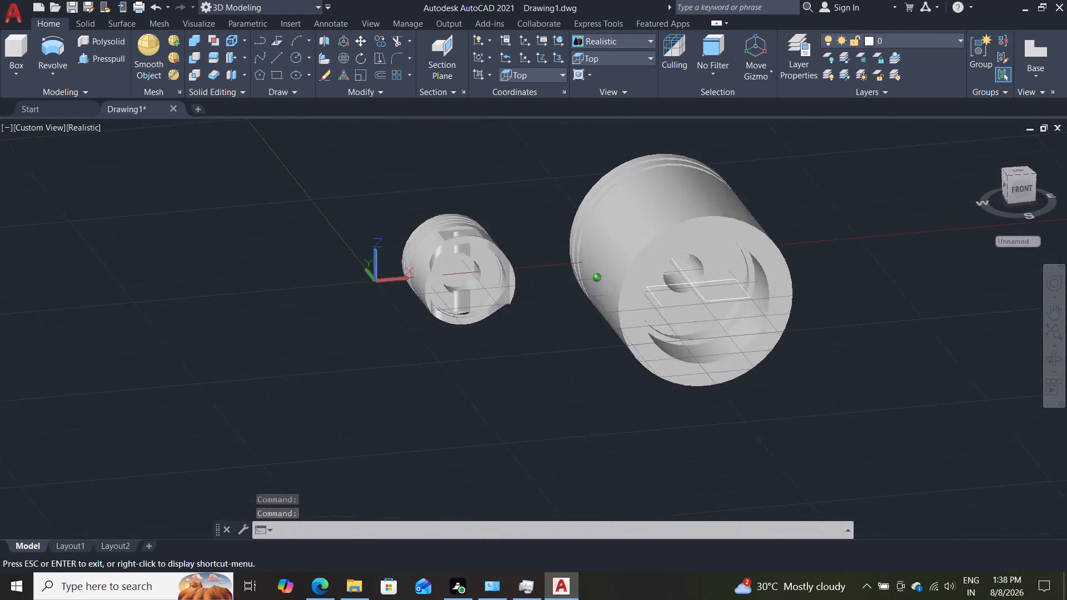
{"action": "middle_click_drag", "start_coordinate": [881, 199], "coordinate": [925, 214], "text": "shift"}
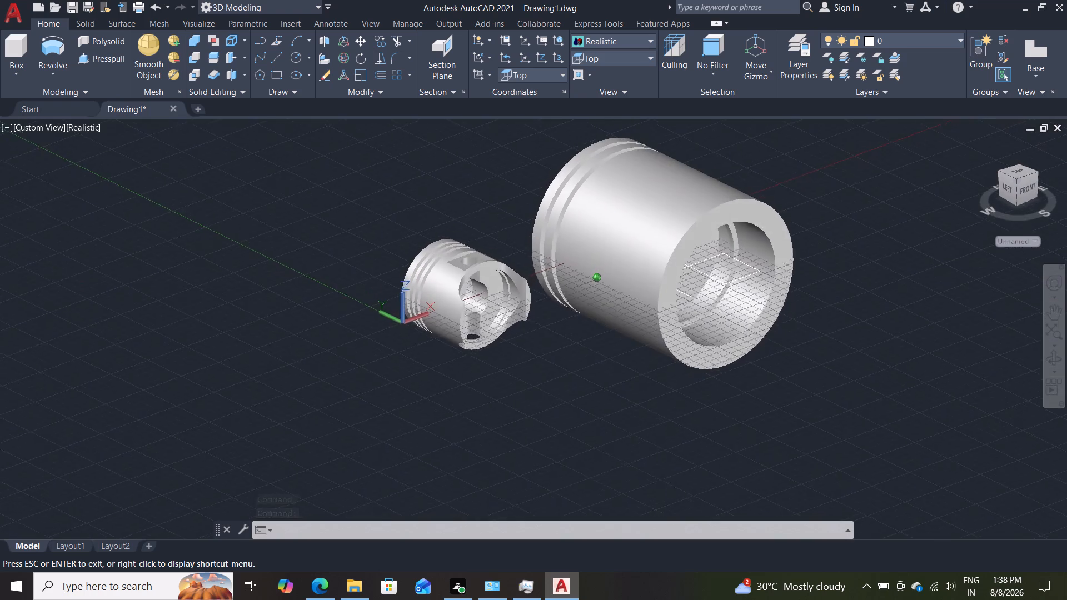
{"action": "middle_click_drag", "start_coordinate": [925, 214], "coordinate": [865, 257], "text": "shift"}
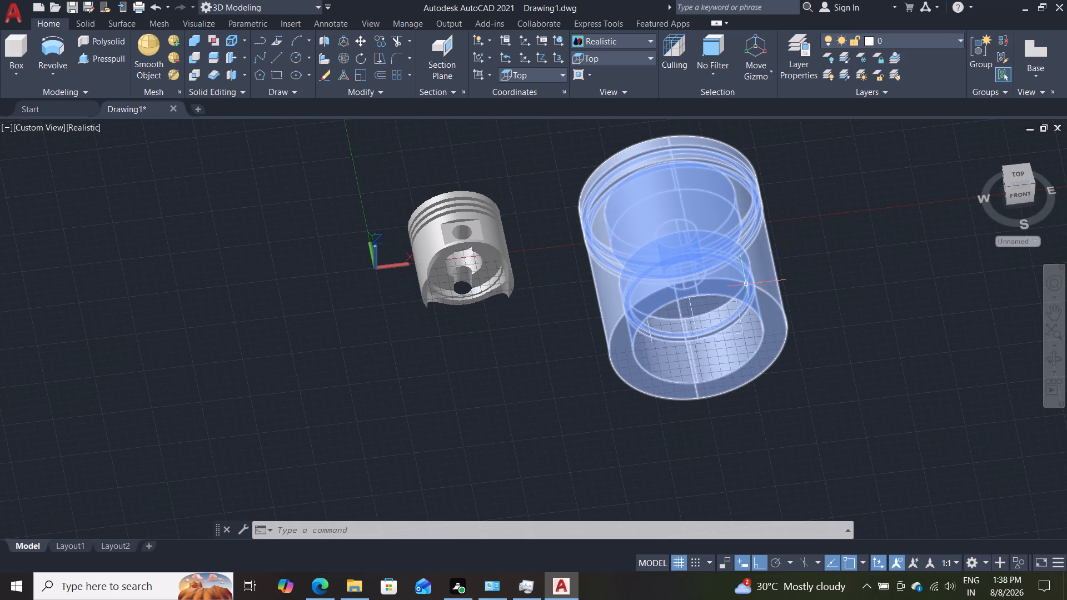
Undo the smaller piston's move and the revolve, going back to the joined half-profile.
{"action": "key", "text": "ctrl+z"}
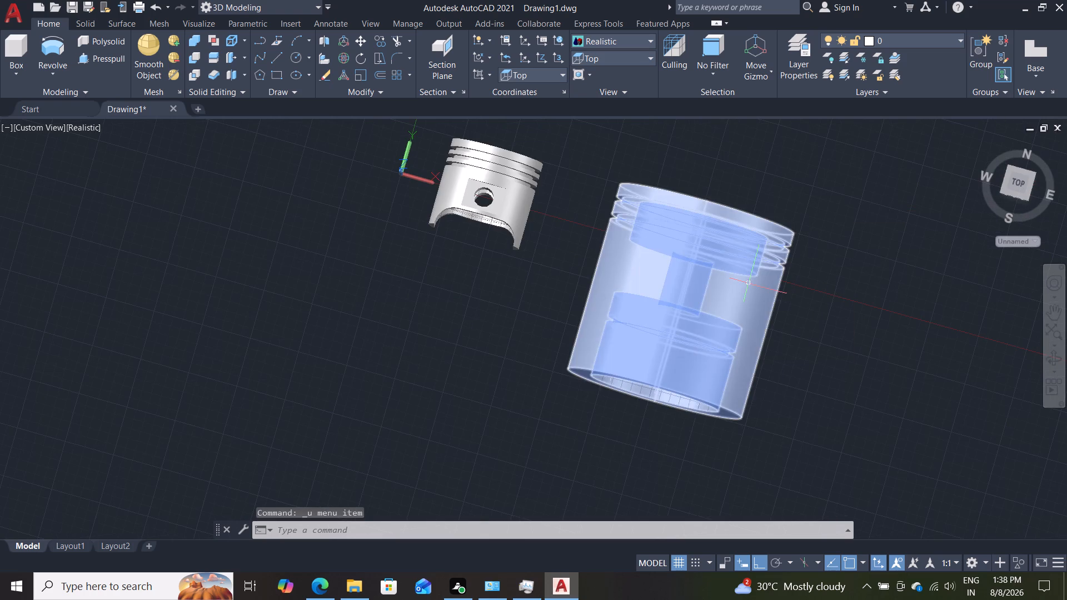
{"action": "key", "text": "ctrl+z"}
{"action": "key", "text": "ctrl+z"}
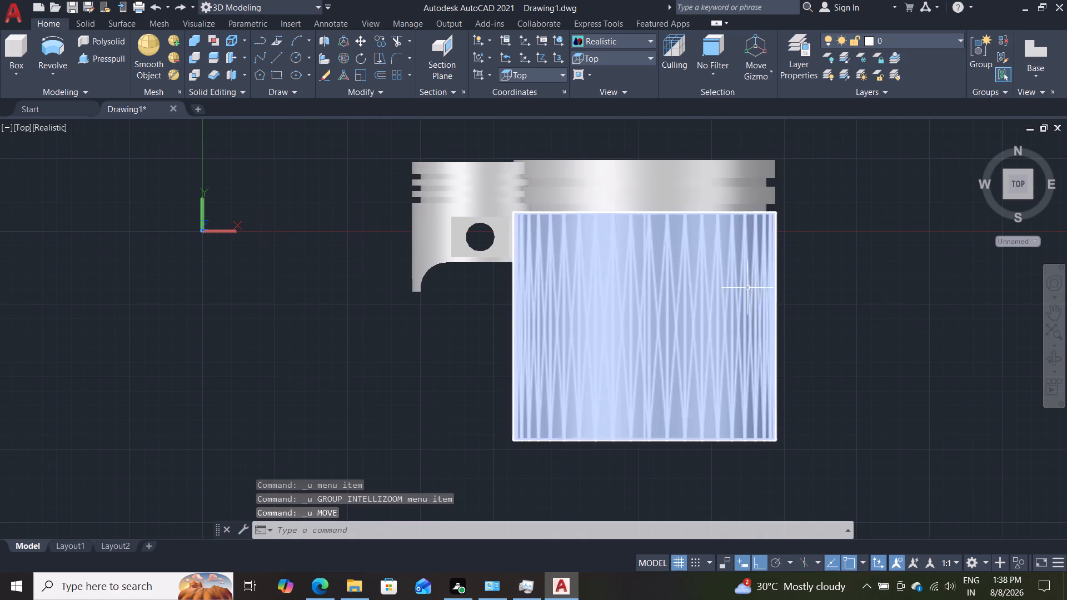
{"action": "key", "text": "ctrl+z"}
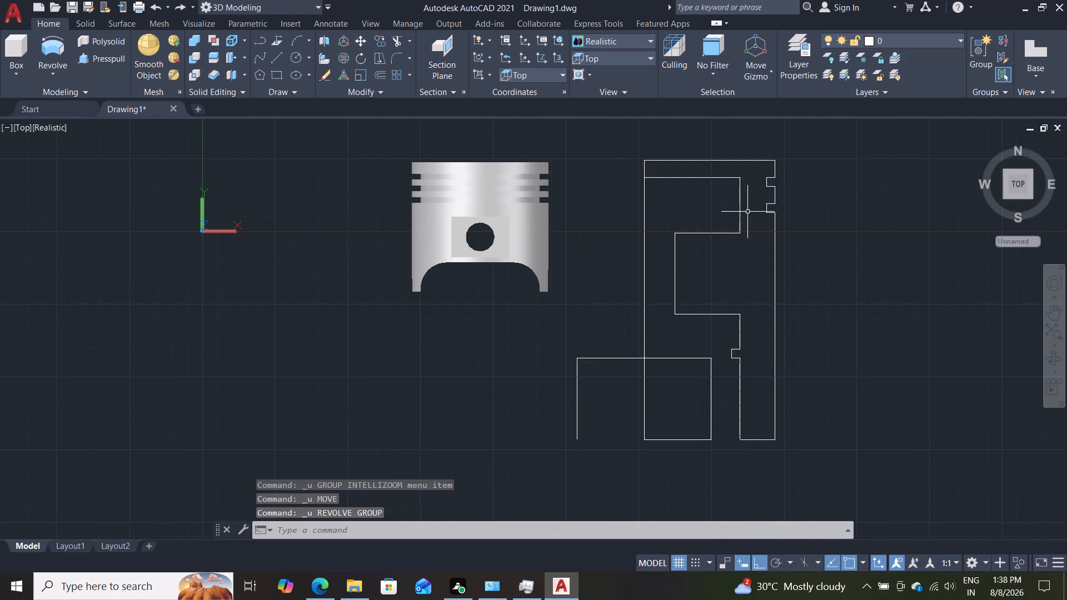
Fillet both upper corners of the 23 by 14 skirt outline with a radius of 3.
{"action": "key", "text": "f"}
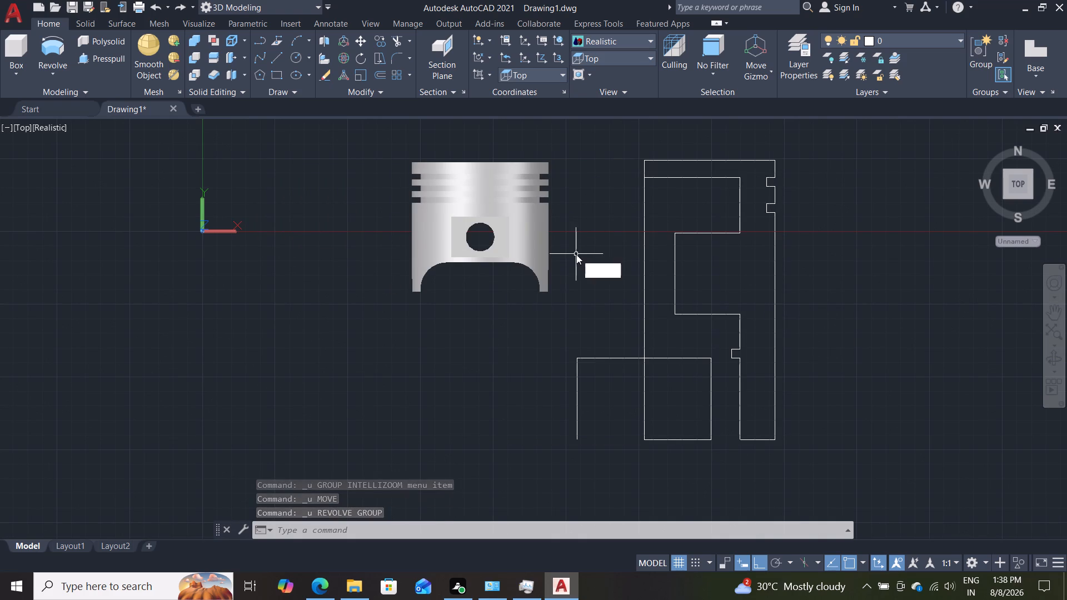
{"action": "key", "text": "Return"}
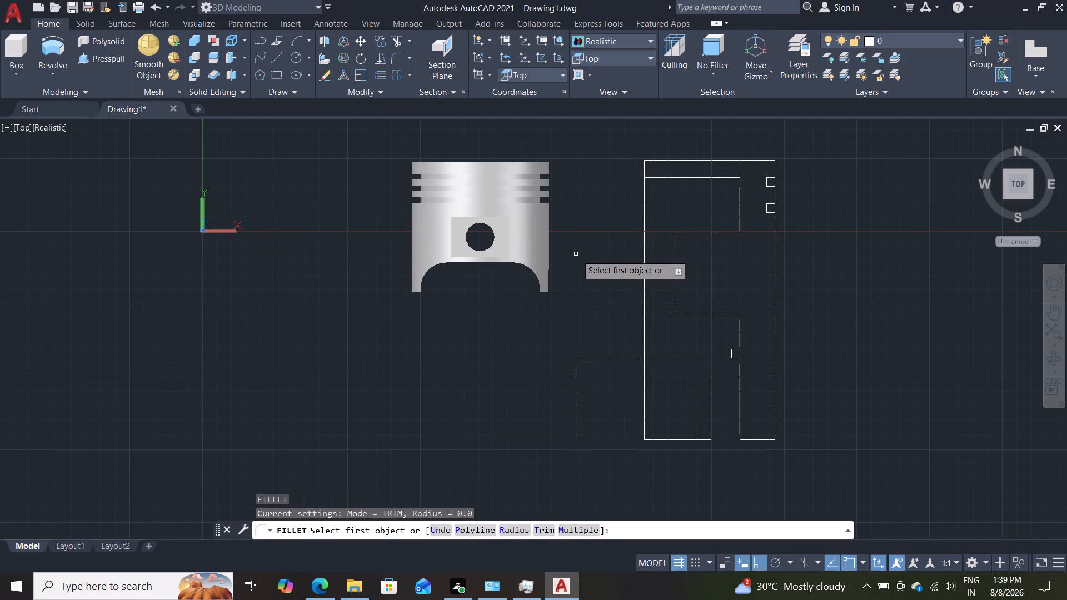
{"action": "left_click", "coordinate": [511, 534]}
{"action": "key", "text": "3"}
{"action": "key", "text": "Return"}
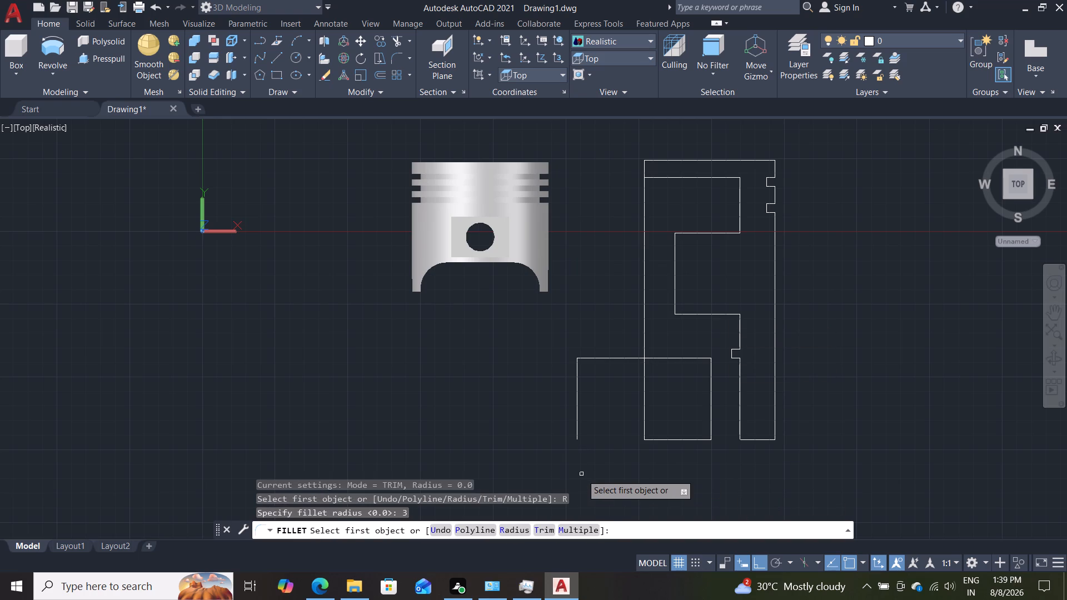
{"action": "left_click", "coordinate": [579, 374]}
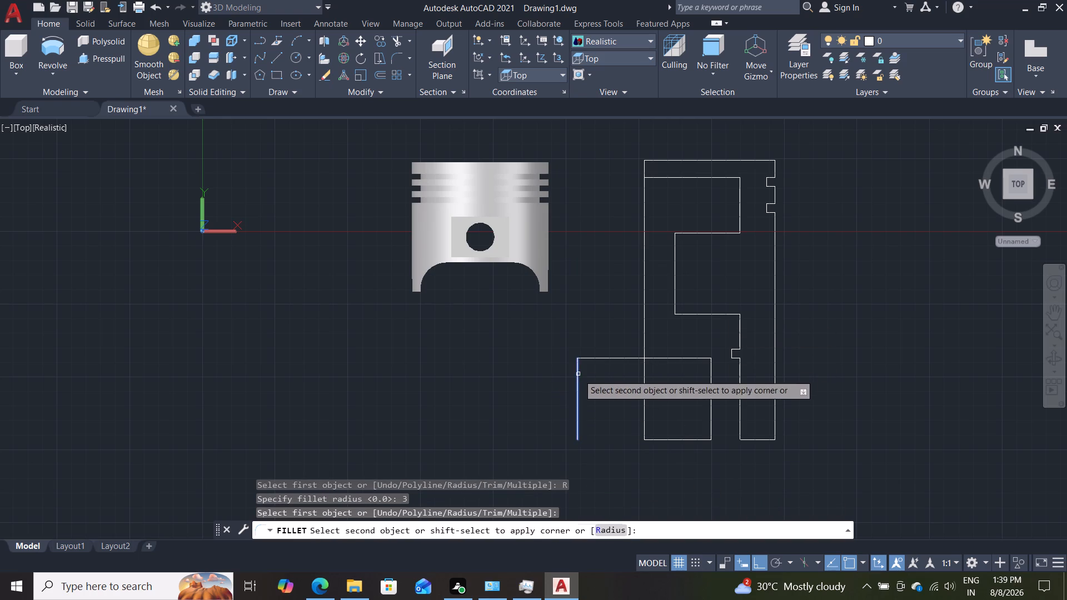
{"action": "left_click", "coordinate": [595, 361]}
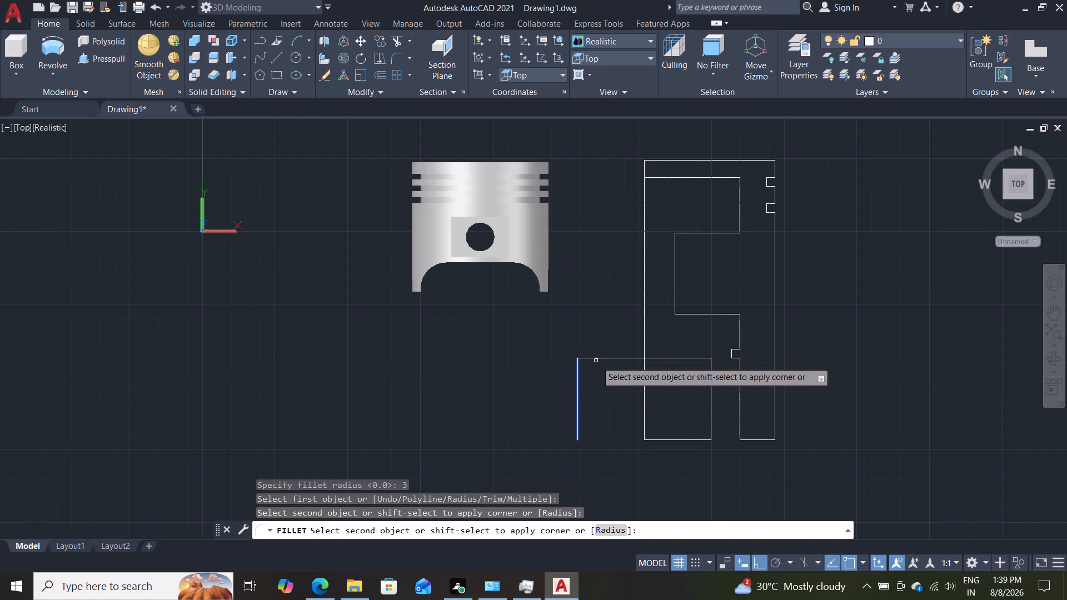
{"action": "left_click", "coordinate": [599, 359]}
{"action": "key", "text": "space"}
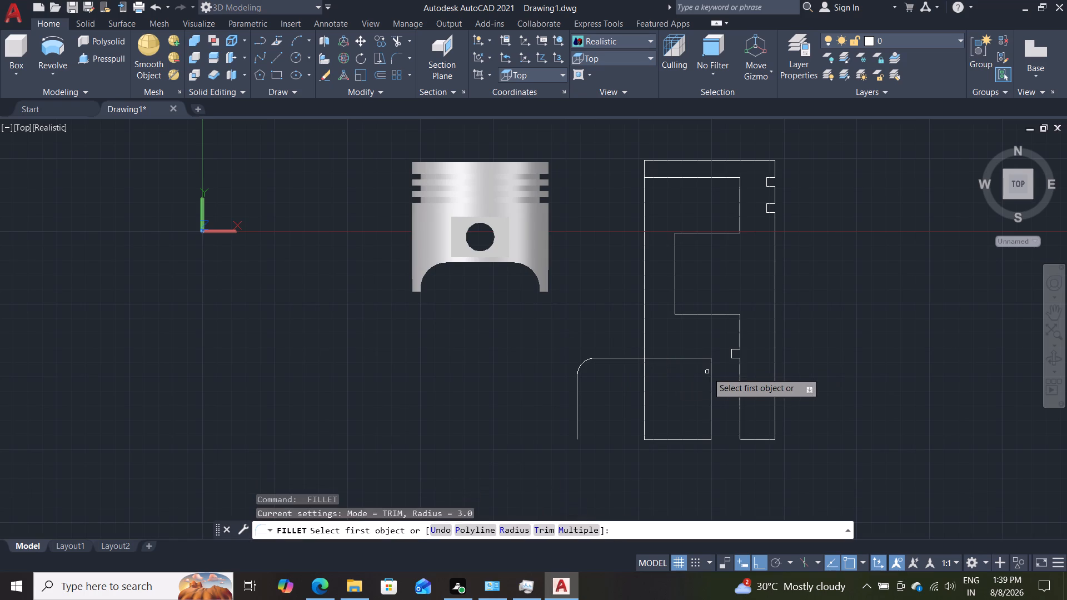
{"action": "double_click", "coordinate": [712, 371]}
{"action": "left_click", "coordinate": [695, 359]}
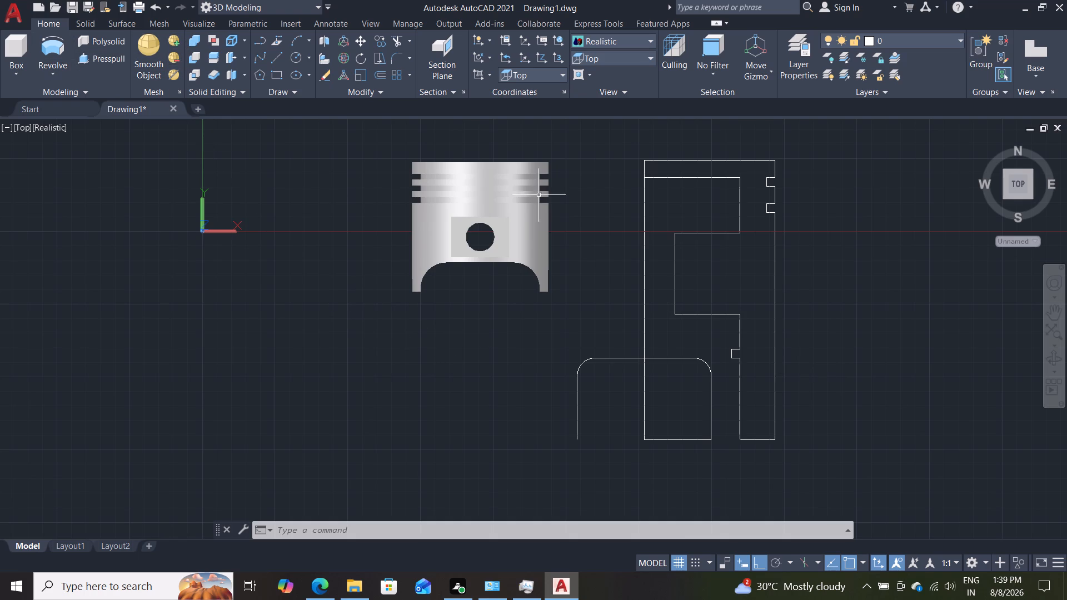
Revolve the joined half-profile 360 degrees about the vertical centre line to make the solid piston body.
{"action": "left_click", "coordinate": [776, 262]}
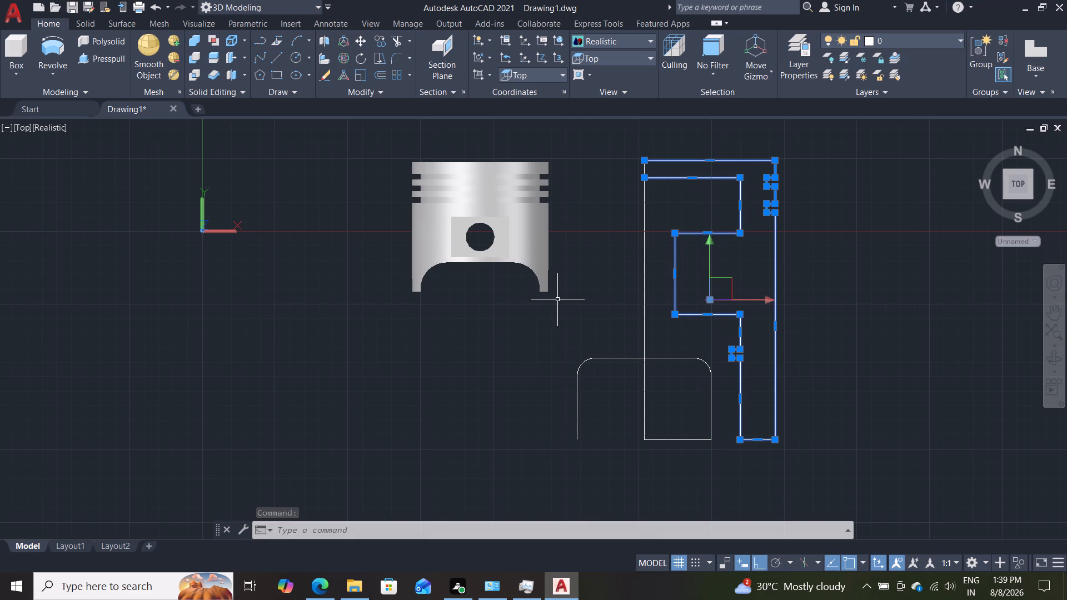
{"action": "left_click", "coordinate": [48, 59]}
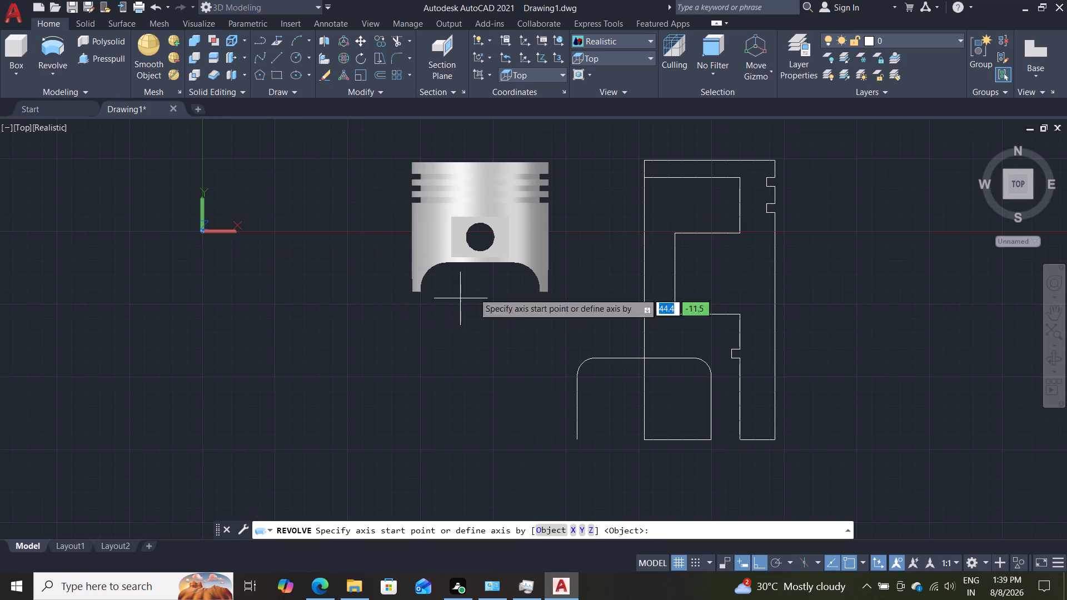
{"action": "left_click", "coordinate": [641, 160]}
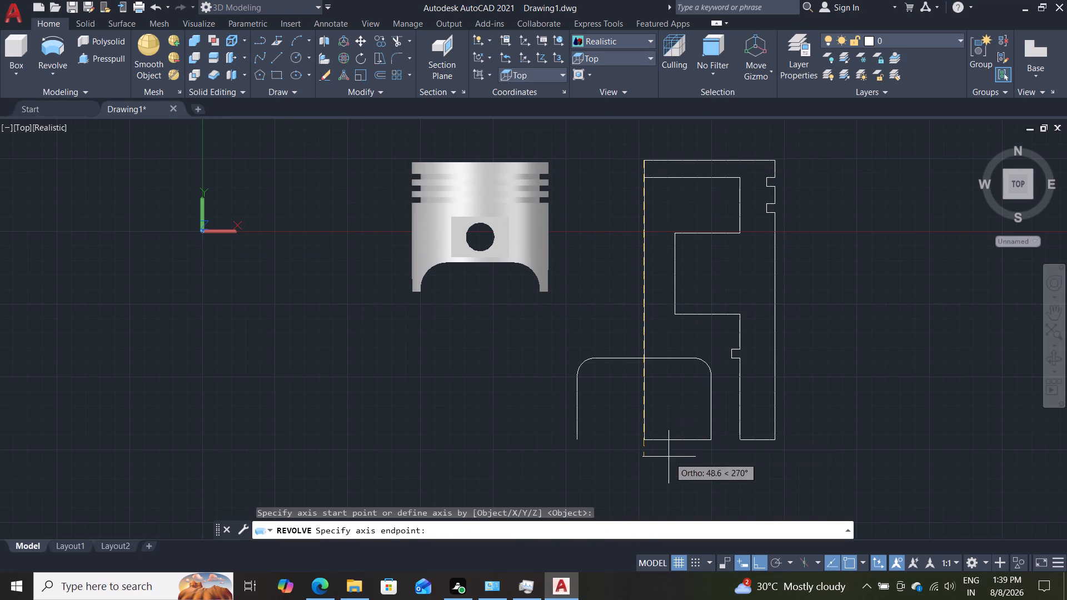
{"action": "left_click", "coordinate": [644, 442]}
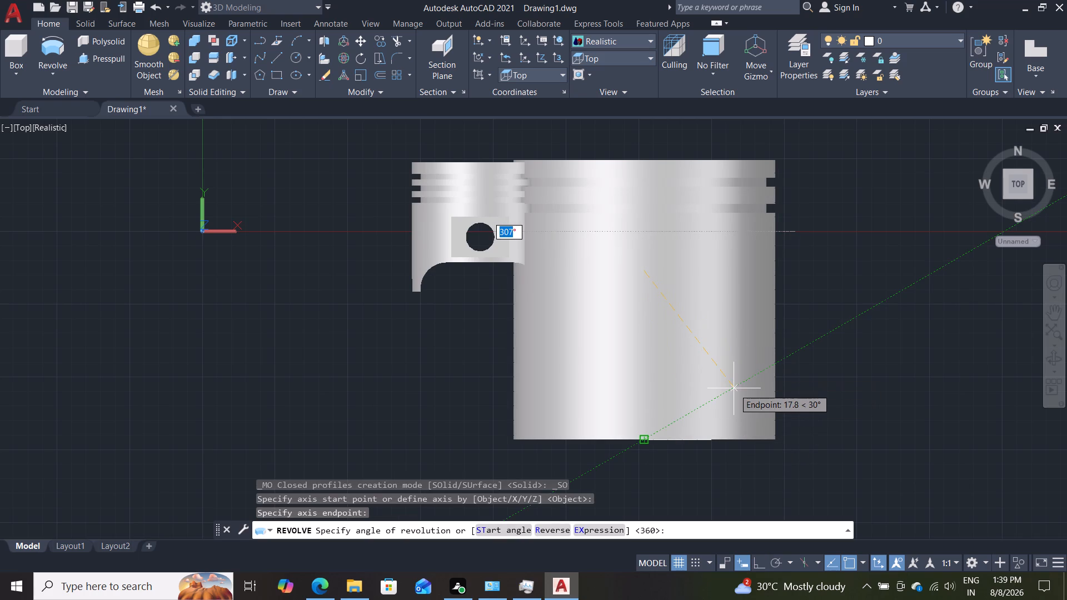
{"action": "type", "text": "360"}
{"action": "key", "text": "Return"}
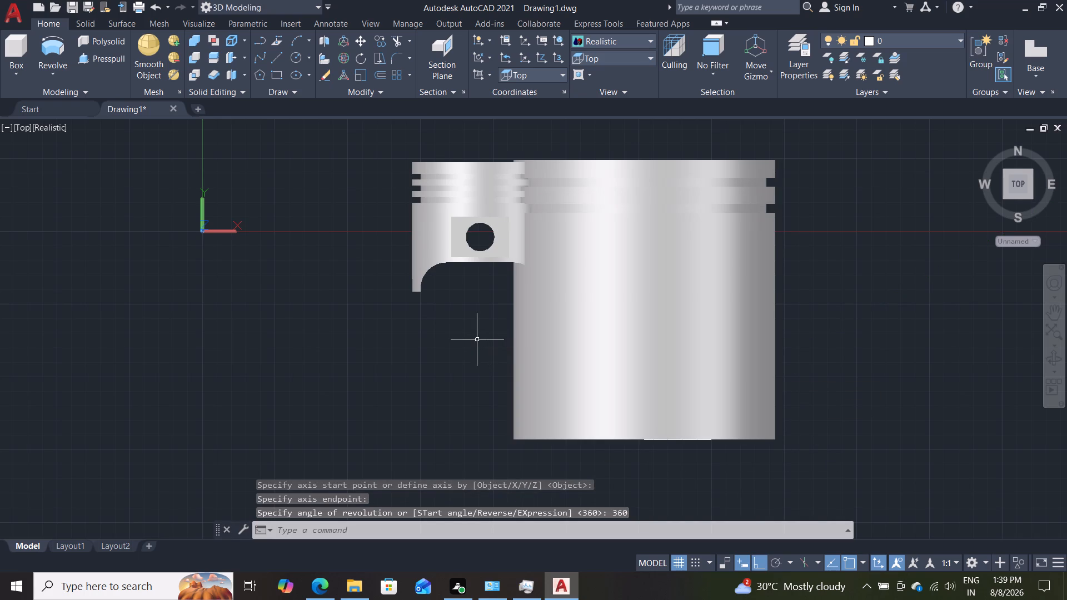
Move the smaller finished piston sideways, using its pin hole as base point, clear of the larger revolved body.
{"action": "key", "text": "m"}
{"action": "key", "text": "Return"}
{"action": "left_click", "coordinate": [427, 226]}
{"action": "key", "text": "Return"}
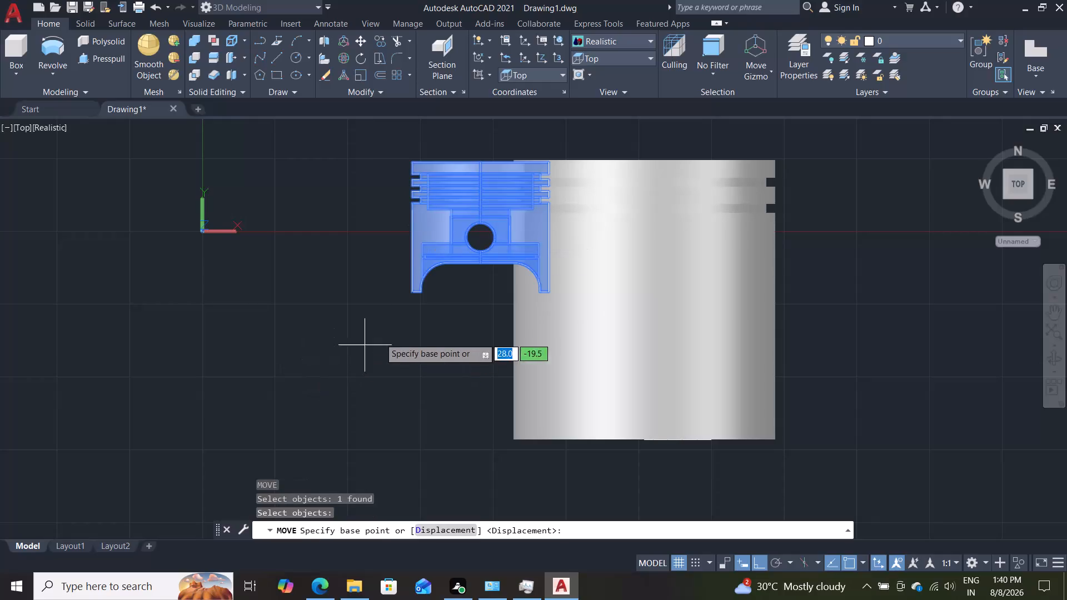
{"action": "left_click", "coordinate": [485, 239]}
{"action": "left_click", "coordinate": [340, 250]}
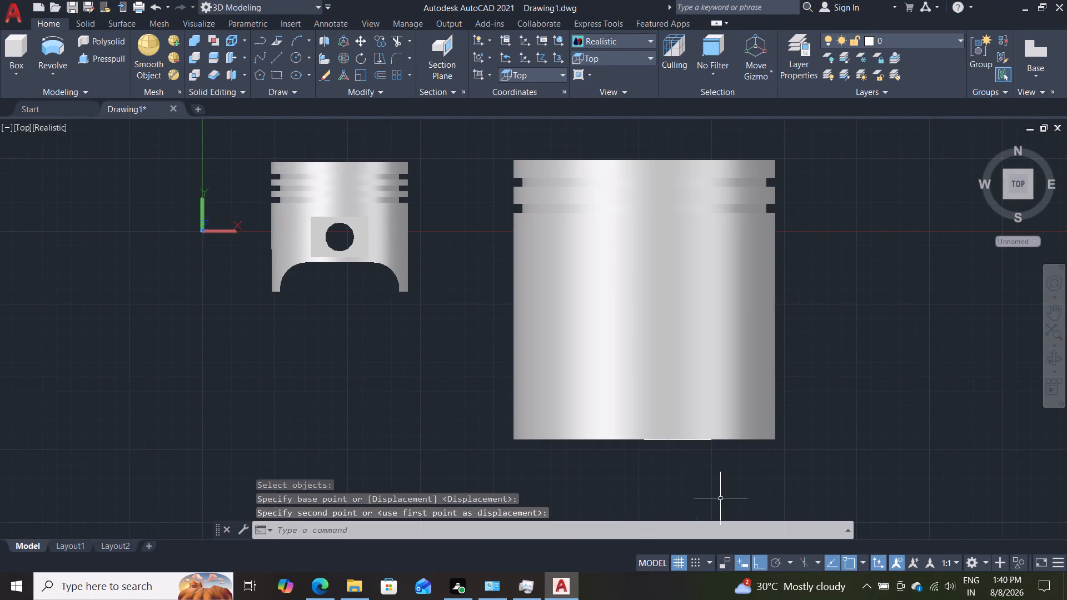
Show the two pistons from an angle below in the 2D Wireframe visual style.
{"action": "middle_click_drag", "start_coordinate": [731, 474], "coordinate": [739, 380], "text": "shift"}
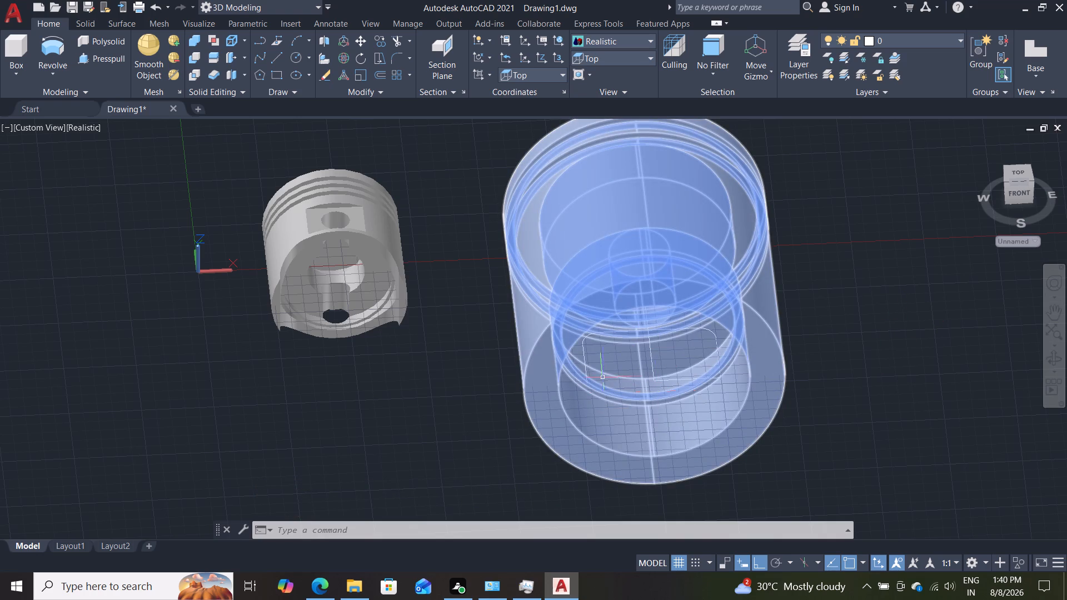
{"action": "double_click", "coordinate": [602, 44]}
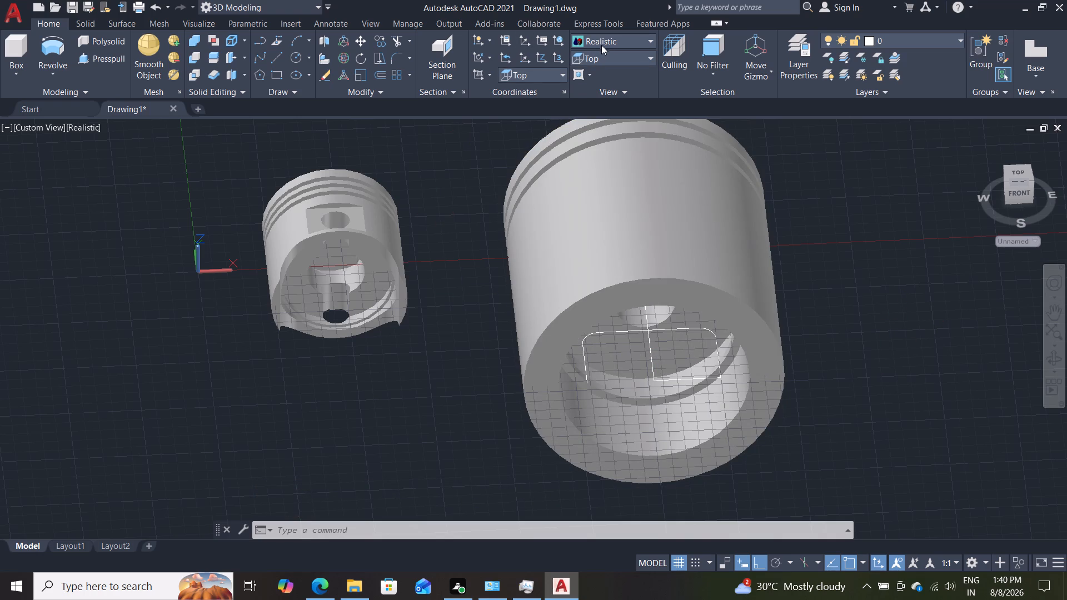
{"action": "left_click", "coordinate": [608, 42]}
{"action": "left_click", "coordinate": [590, 66]}
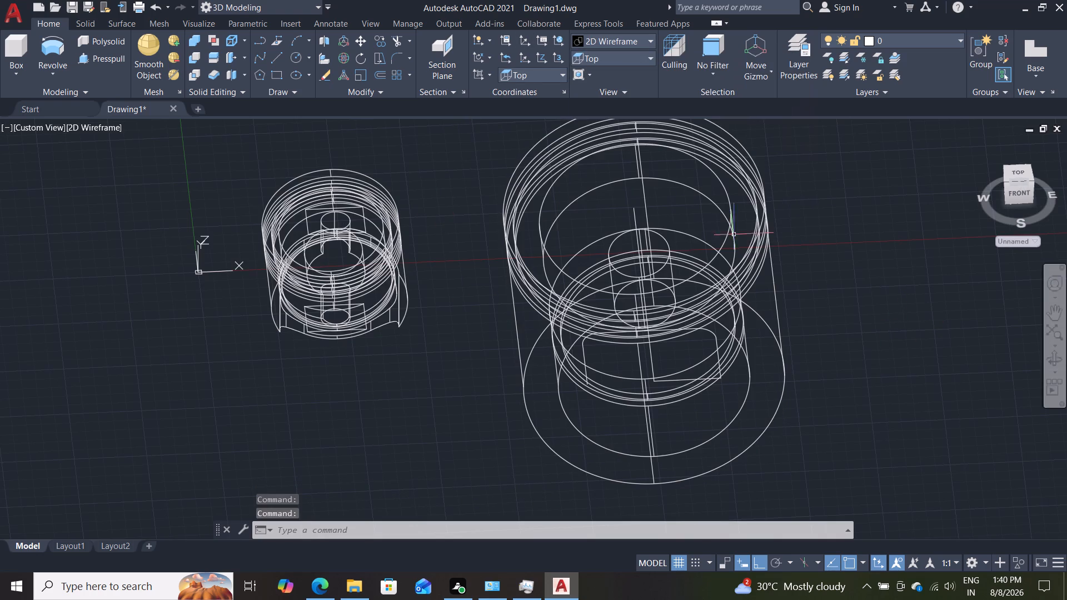
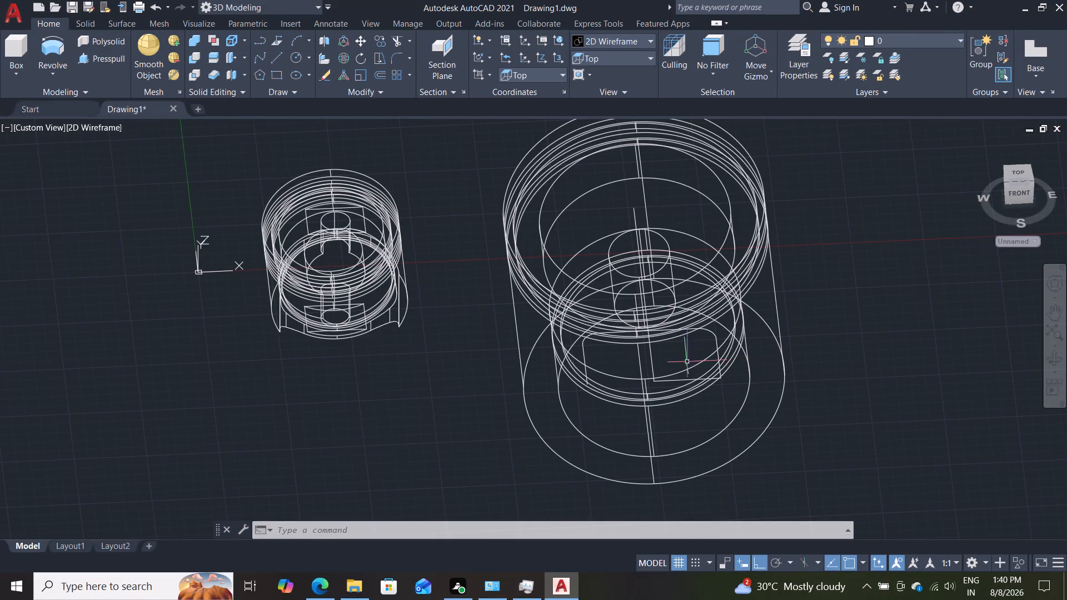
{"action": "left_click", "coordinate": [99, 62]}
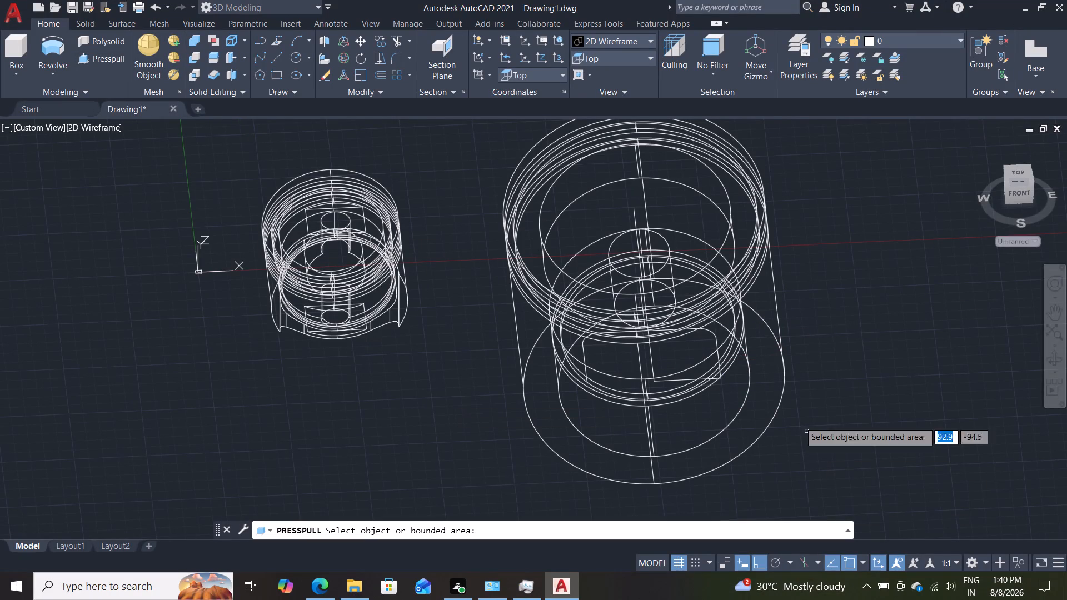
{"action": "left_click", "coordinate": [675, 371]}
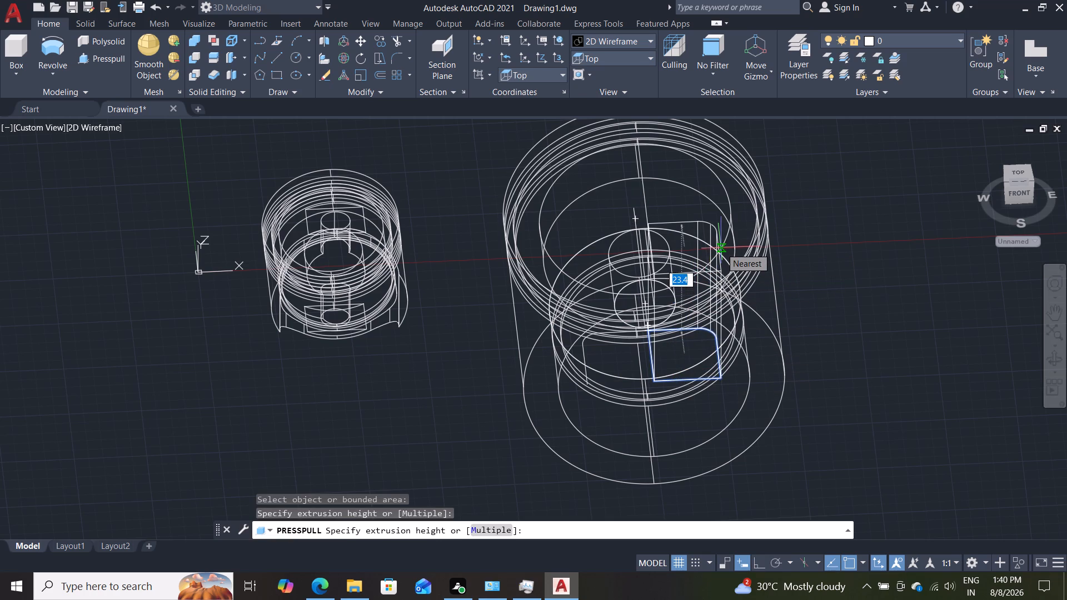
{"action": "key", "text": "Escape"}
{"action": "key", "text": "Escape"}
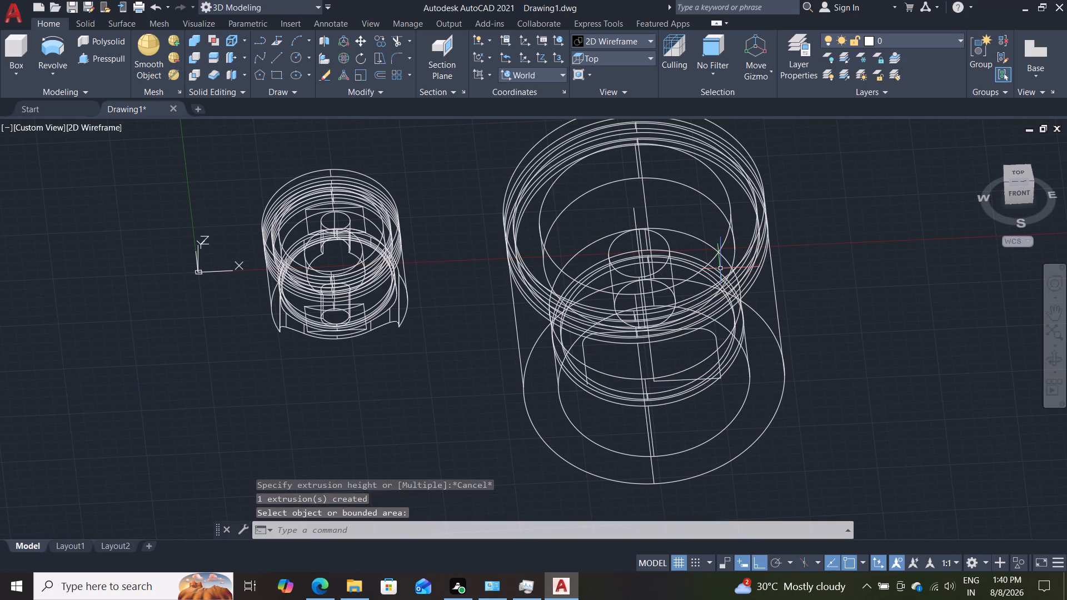
Draw a line closing the open bottom edge of the skirt outline, from the centre line to its far lower corner.
{"action": "key", "text": "l"}
{"action": "key", "text": "Return"}
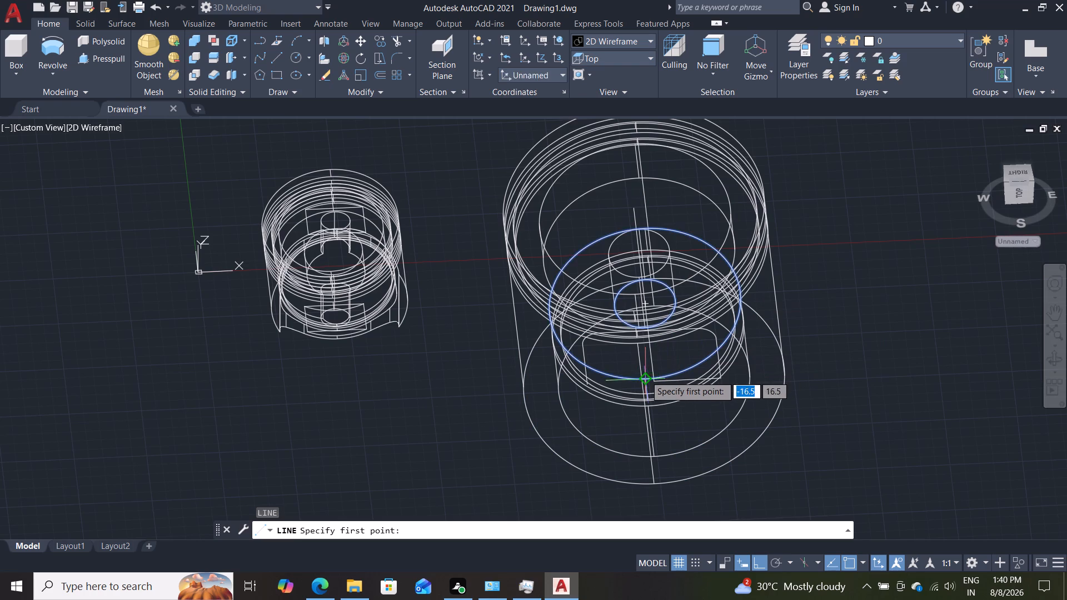
{"action": "left_click", "coordinate": [651, 381]}
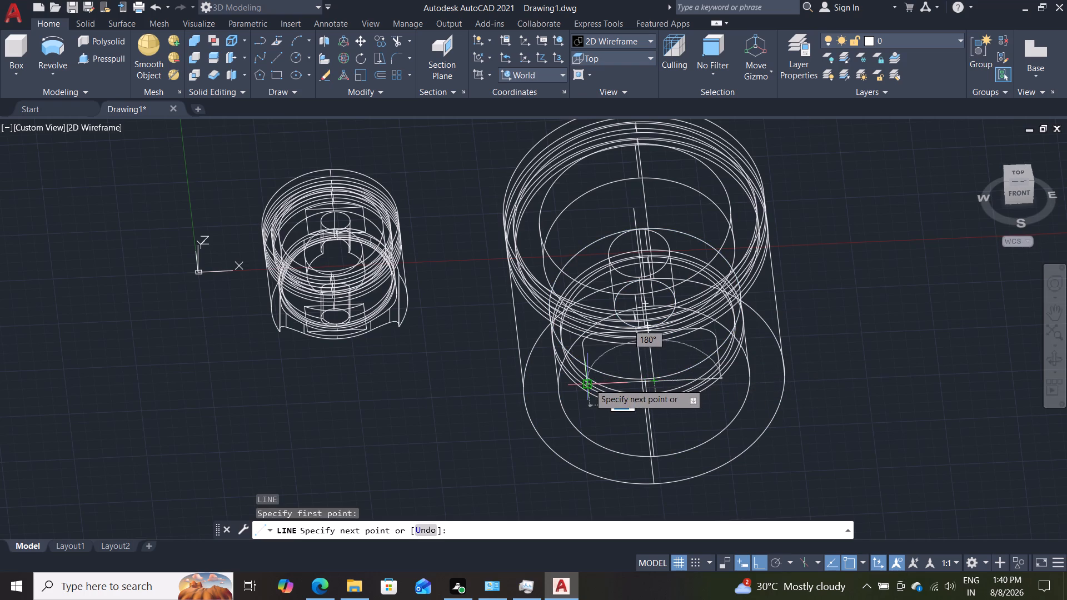
{"action": "left_click", "coordinate": [589, 383]}
{"action": "key", "text": "Escape"}
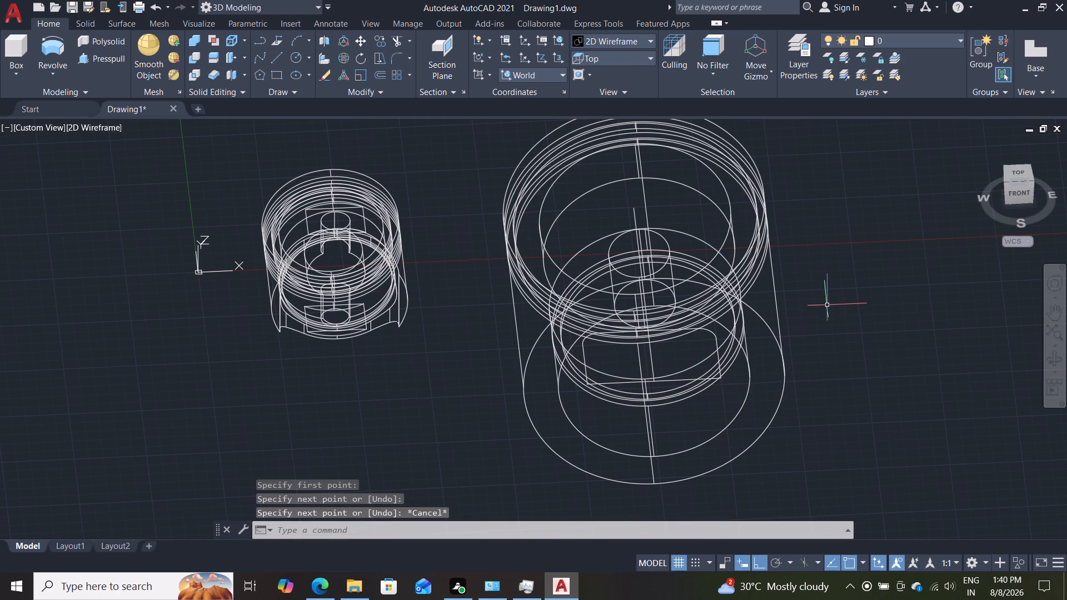
Erase the centre line that ends at the bottom edge of the skirt outline.
{"action": "left_click", "coordinate": [649, 351]}
{"action": "key", "text": "Delete"}
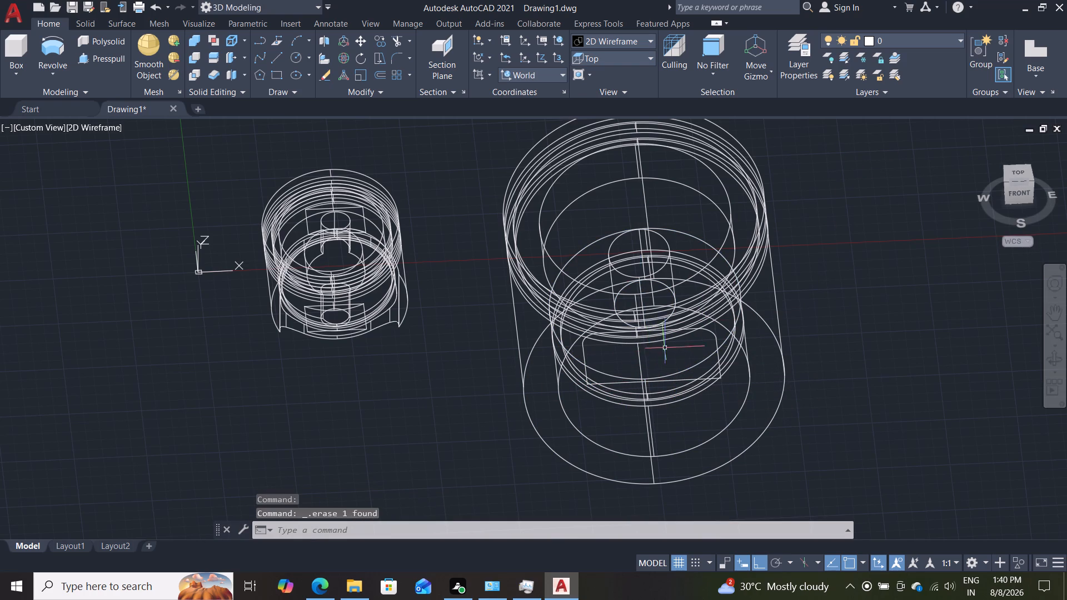
Join the lines and corner arcs of the rounded skirt outline into one closed polyline.
{"action": "left_click", "coordinate": [623, 384]}
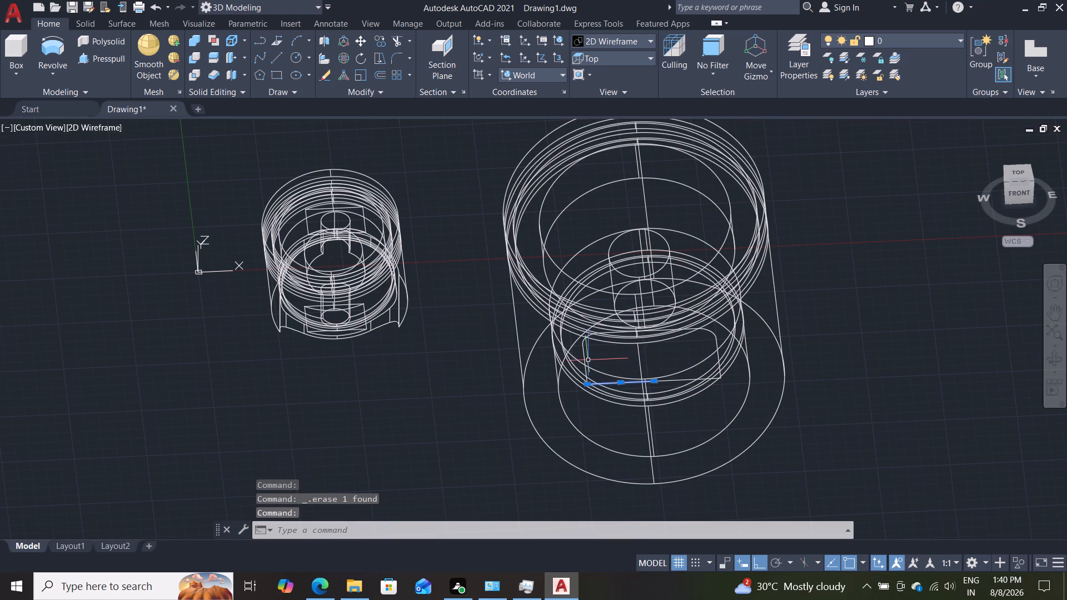
{"action": "left_click", "coordinate": [584, 362]}
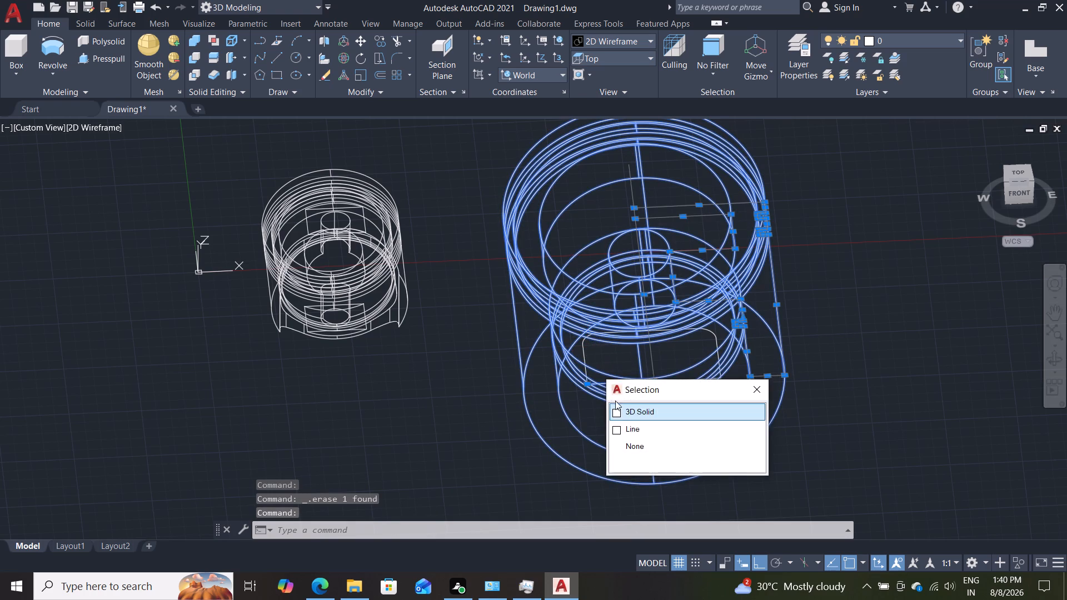
{"action": "left_click", "coordinate": [626, 425]}
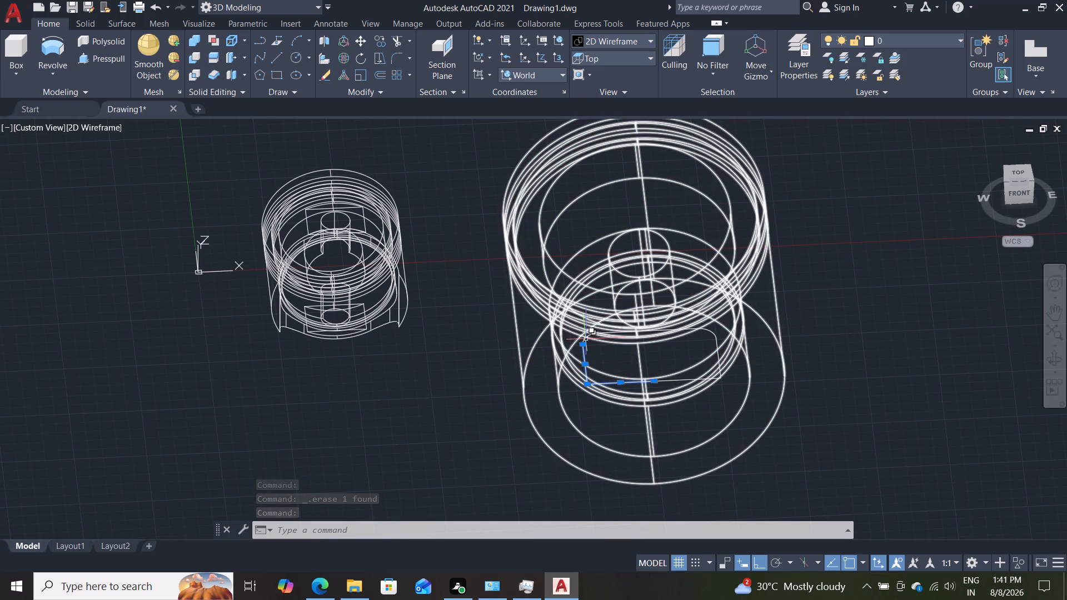
{"action": "left_click", "coordinate": [586, 338]}
{"action": "left_click", "coordinate": [644, 402]}
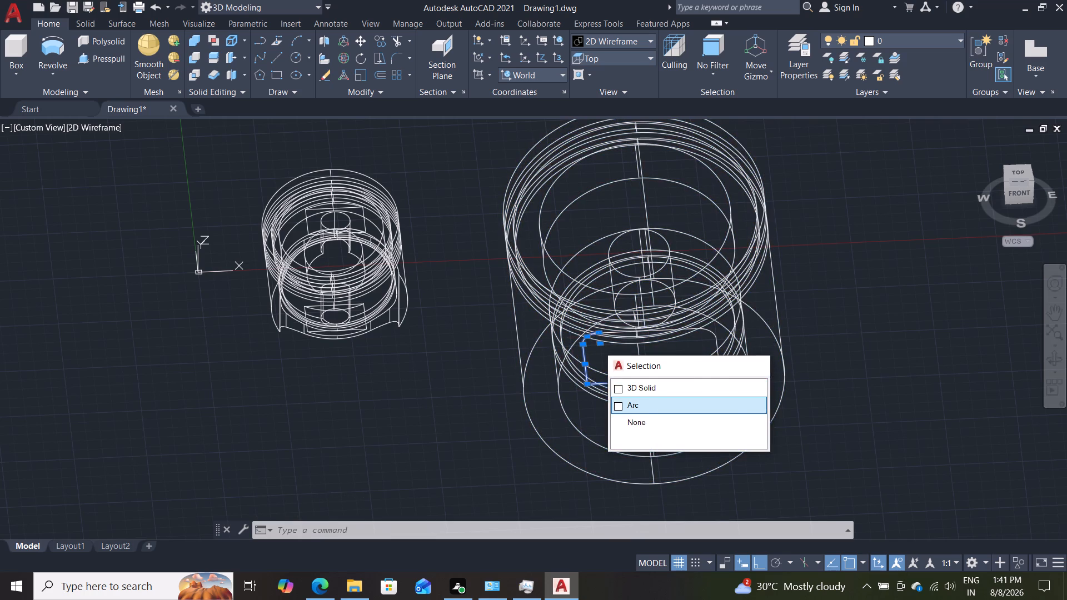
{"action": "left_click", "coordinate": [706, 332]}
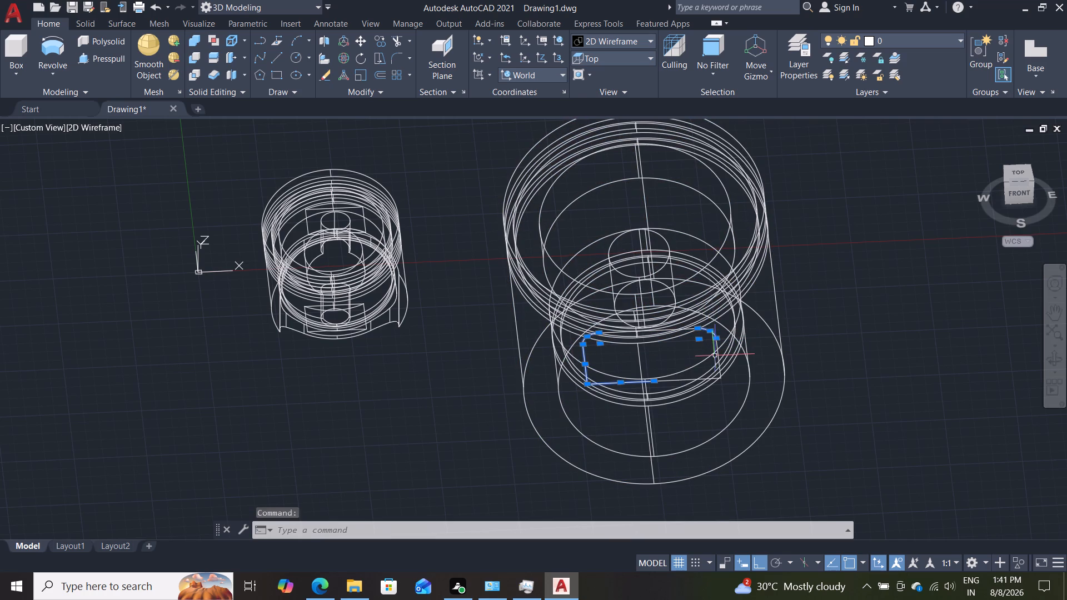
{"action": "left_click", "coordinate": [718, 354]}
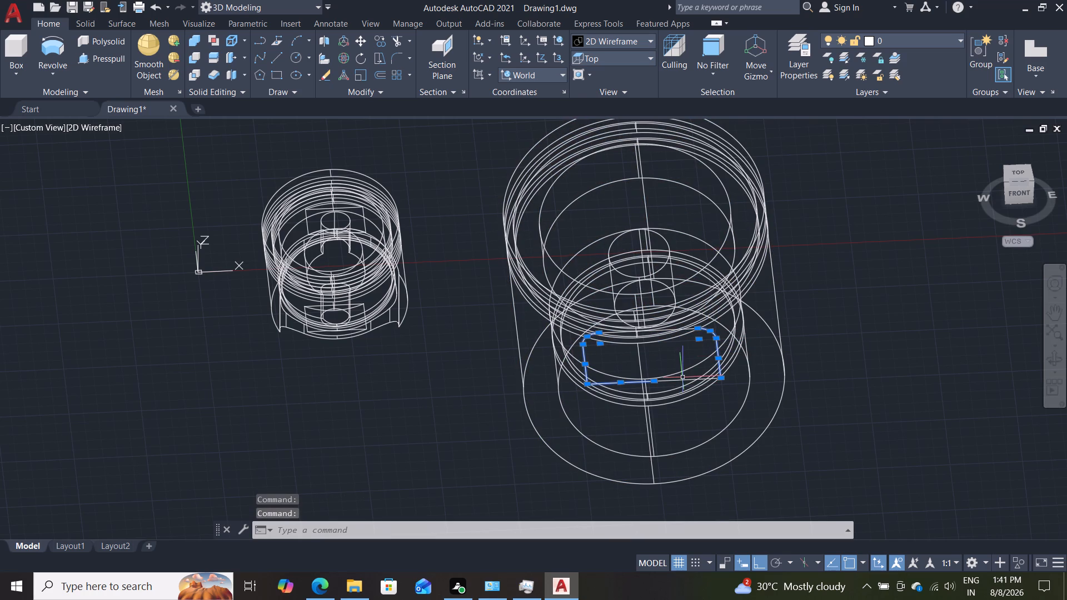
{"action": "left_click", "coordinate": [681, 380]}
{"action": "scroll", "coordinate": [686, 359], "scroll_direction": "up", "scroll_amount": 1}
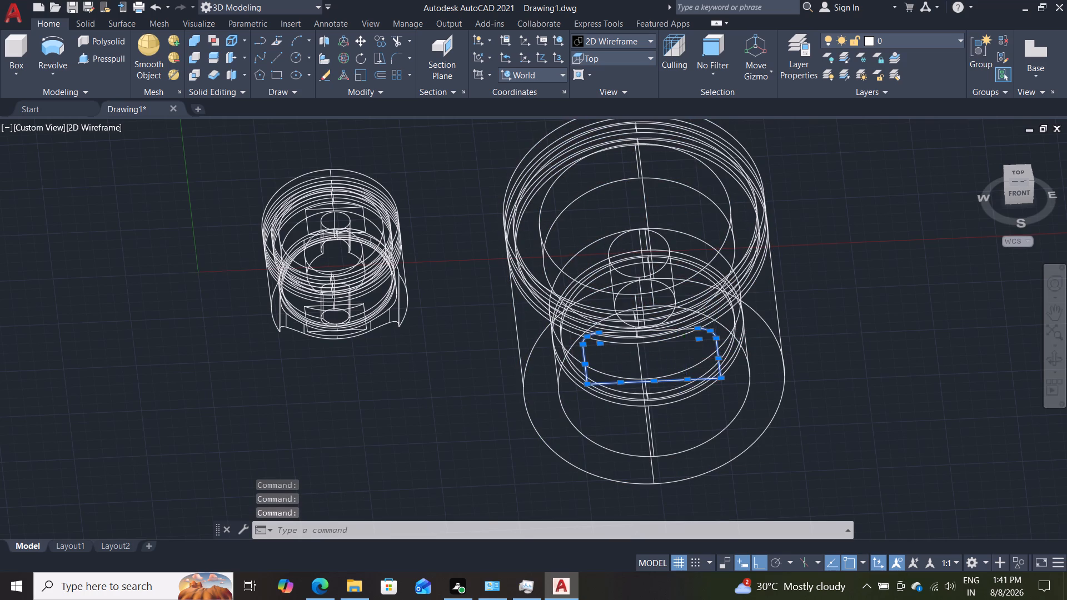
{"action": "left_click", "coordinate": [677, 312]}
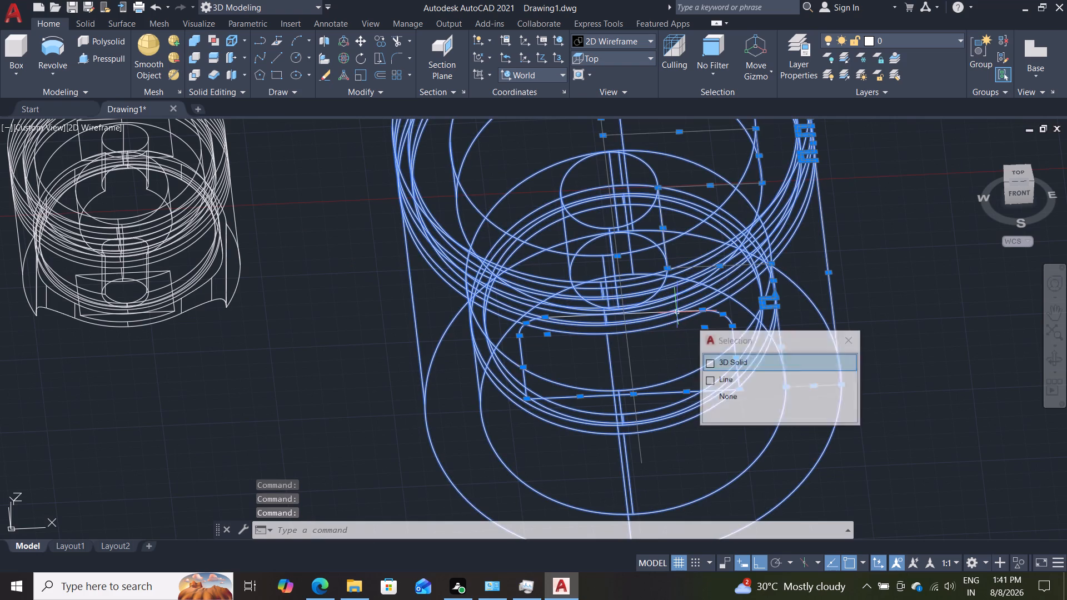
{"action": "left_click", "coordinate": [724, 382]}
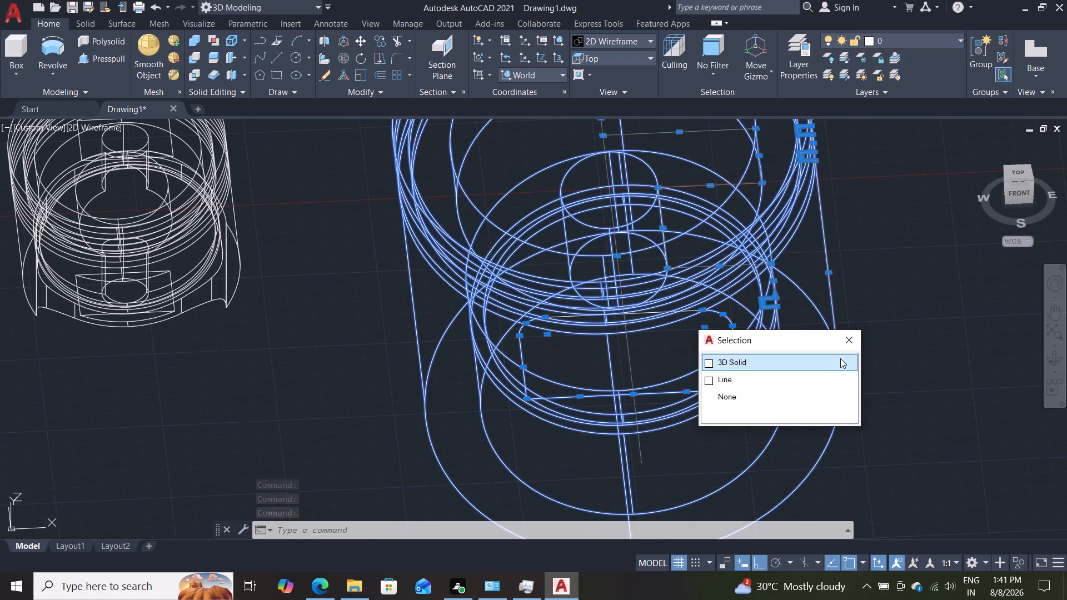
{"action": "left_click", "coordinate": [773, 379]}
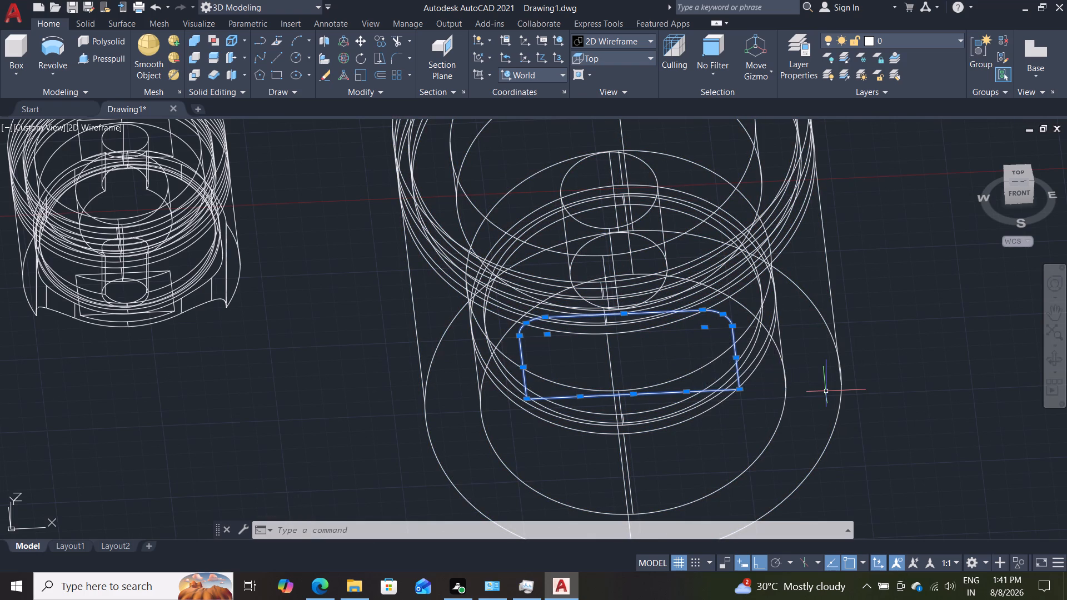
{"action": "key", "text": "j"}
{"action": "key", "text": "Return"}
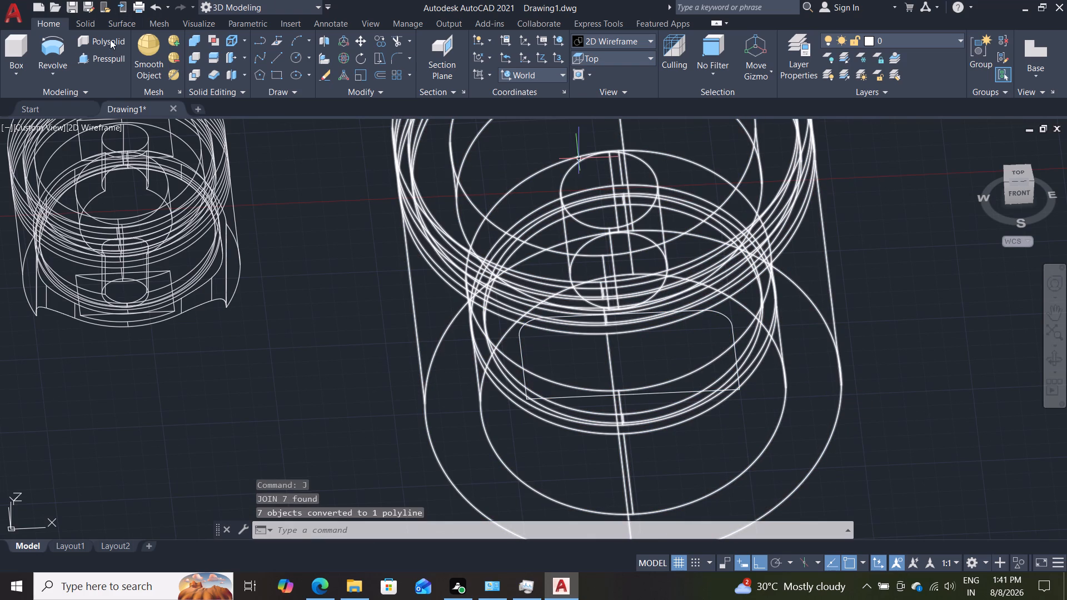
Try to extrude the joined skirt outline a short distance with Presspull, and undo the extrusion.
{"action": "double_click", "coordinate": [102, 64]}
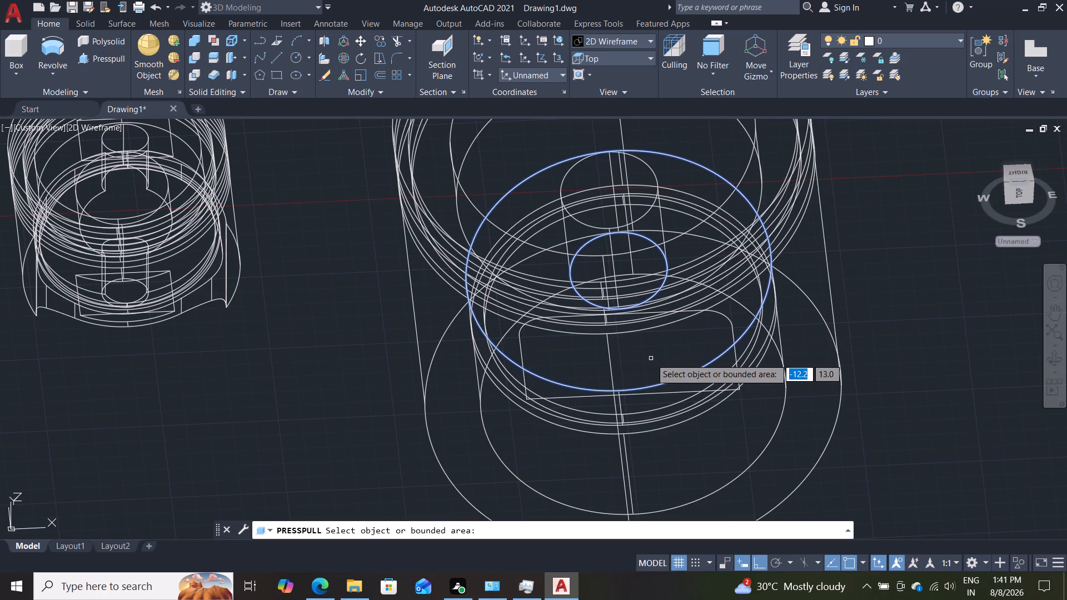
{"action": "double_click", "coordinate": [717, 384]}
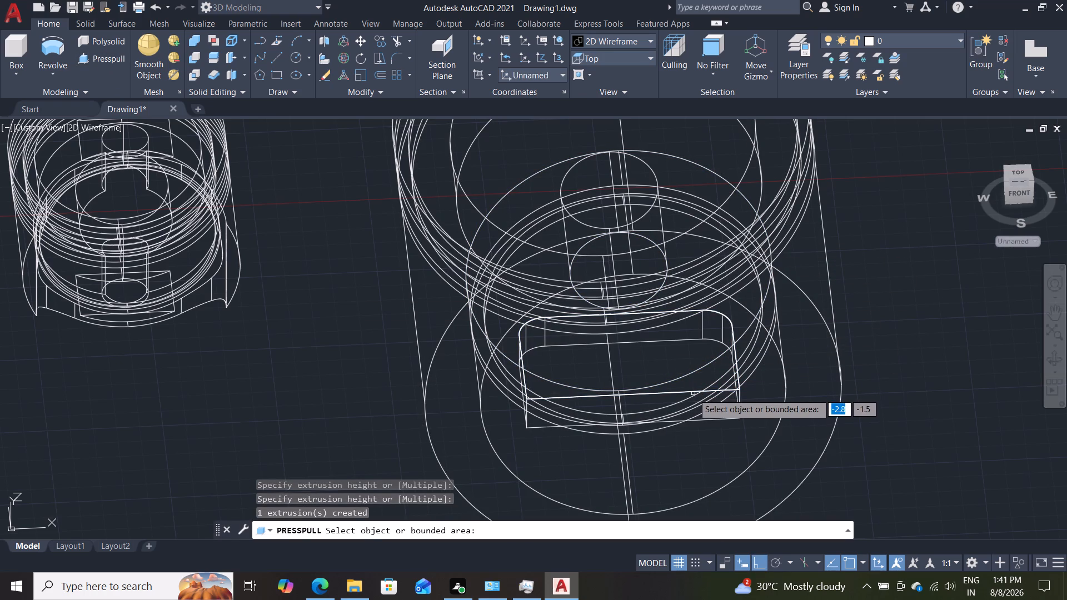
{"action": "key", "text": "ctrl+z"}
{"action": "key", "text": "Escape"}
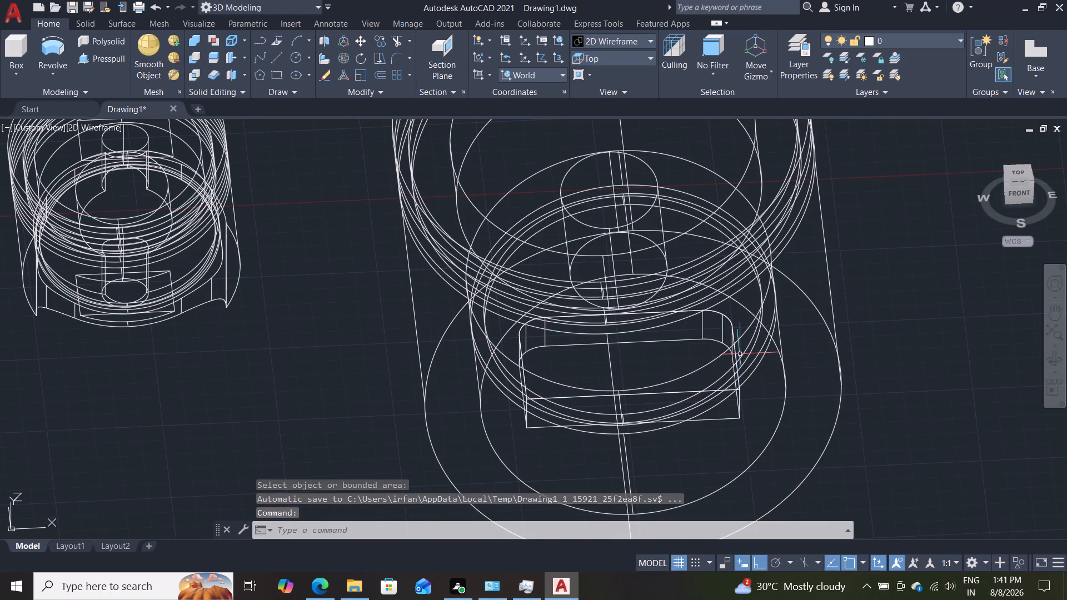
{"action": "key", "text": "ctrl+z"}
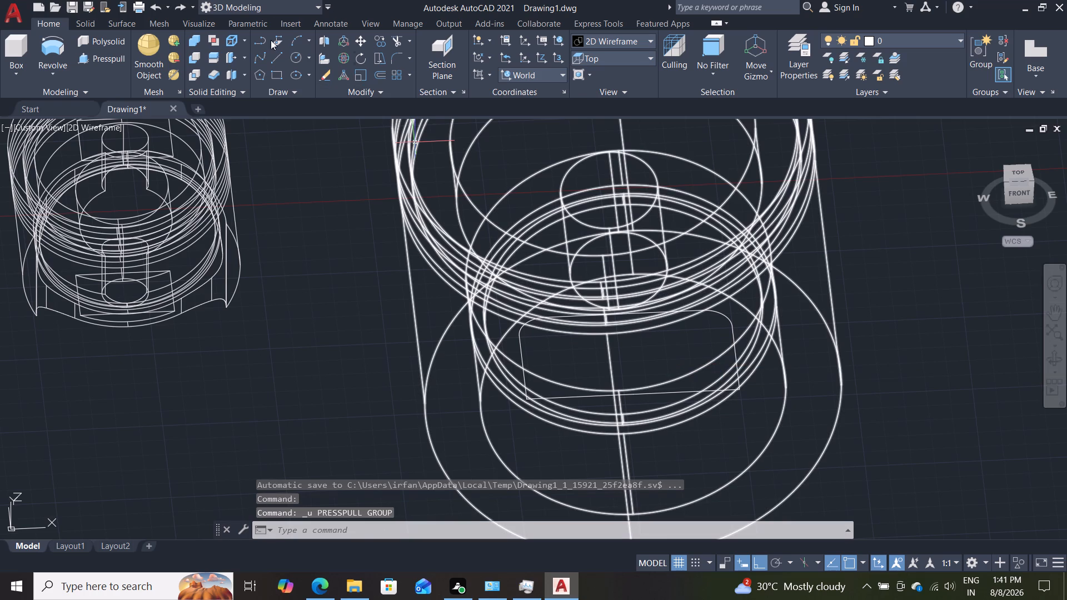
Extrude the joined skirt outline with Presspull, a short way in one direction and well beyond the piston wall in the opposite direction.
{"action": "left_click", "coordinate": [88, 58]}
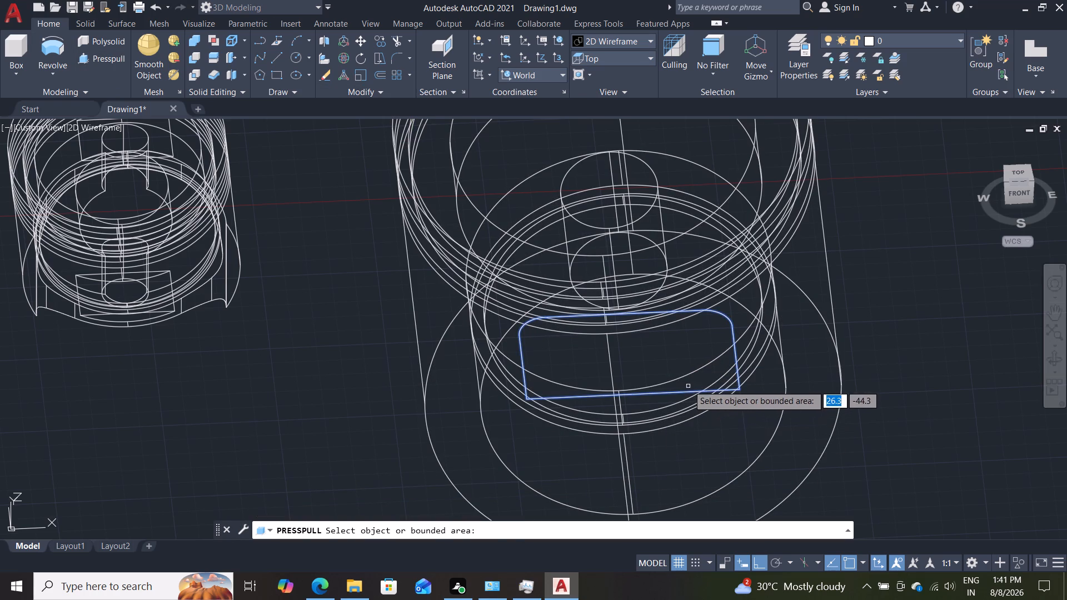
{"action": "left_click", "coordinate": [689, 385]}
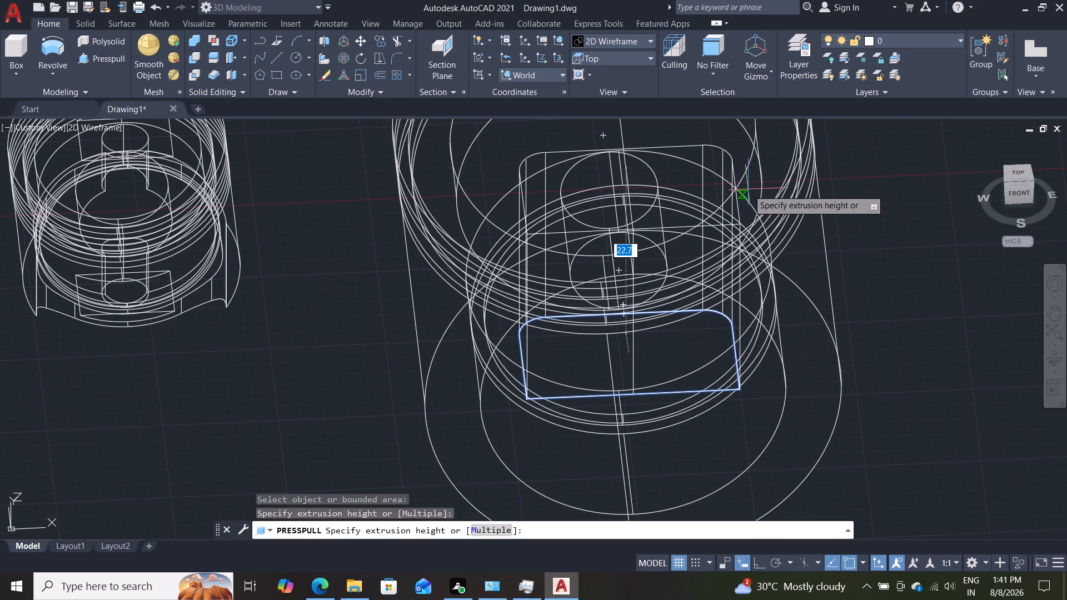
{"action": "left_click", "coordinate": [756, 176]}
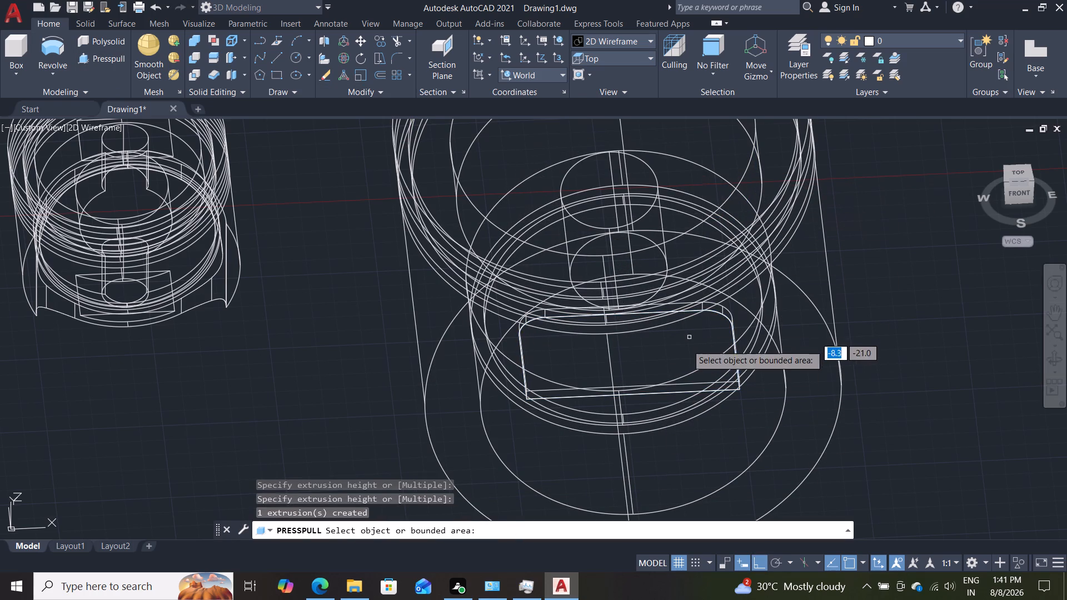
{"action": "double_click", "coordinate": [710, 390]}
{"action": "scroll", "coordinate": [717, 482], "scroll_direction": "down", "scroll_amount": 1}
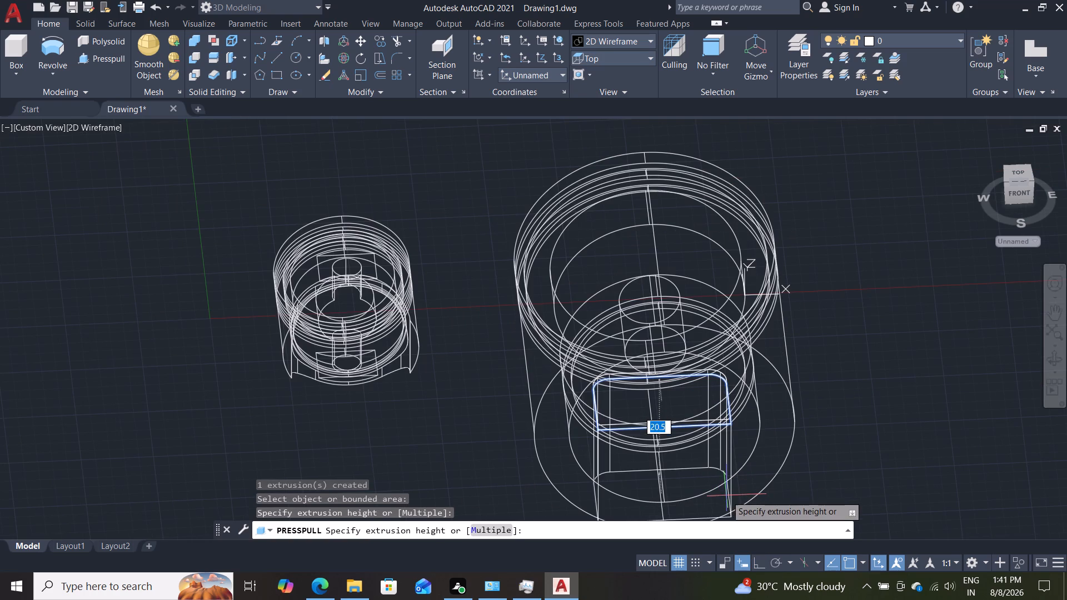
{"action": "middle_click_drag", "start_coordinate": [784, 516], "coordinate": [779, 359]}
{"action": "scroll", "coordinate": [779, 395], "scroll_direction": "down", "scroll_amount": 1}
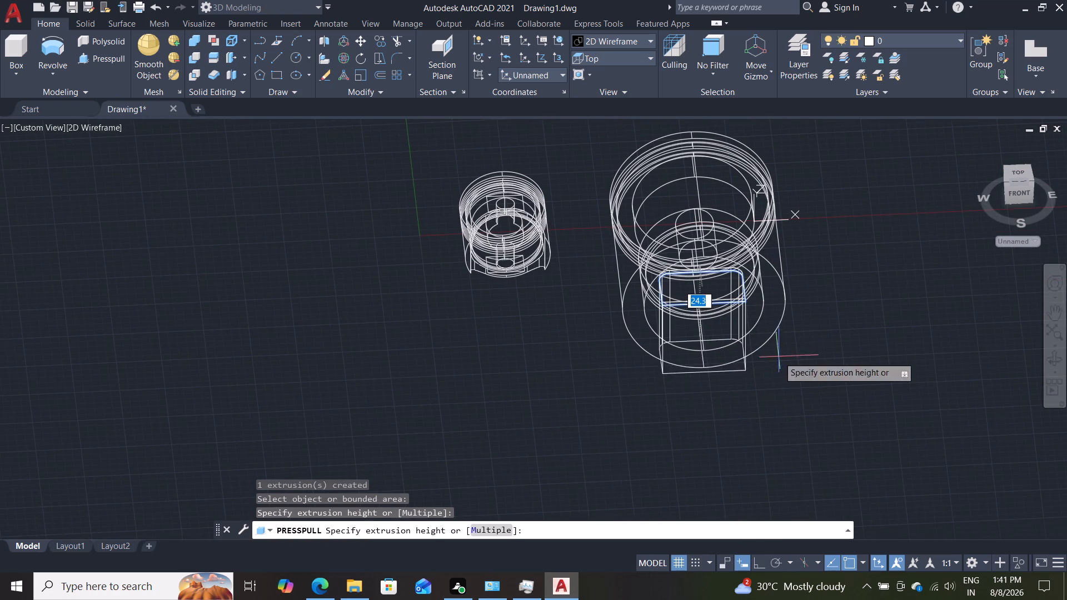
{"action": "left_click", "coordinate": [694, 402]}
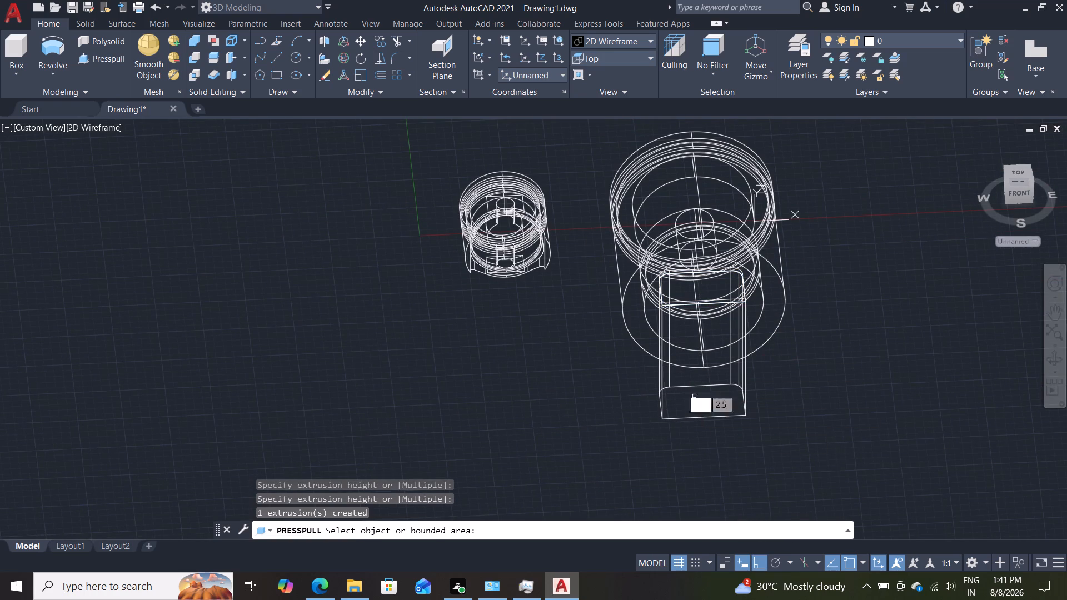
Show both pistons and the extruded block in the Shades of Gray visual style.
{"action": "left_click", "coordinate": [634, 39]}
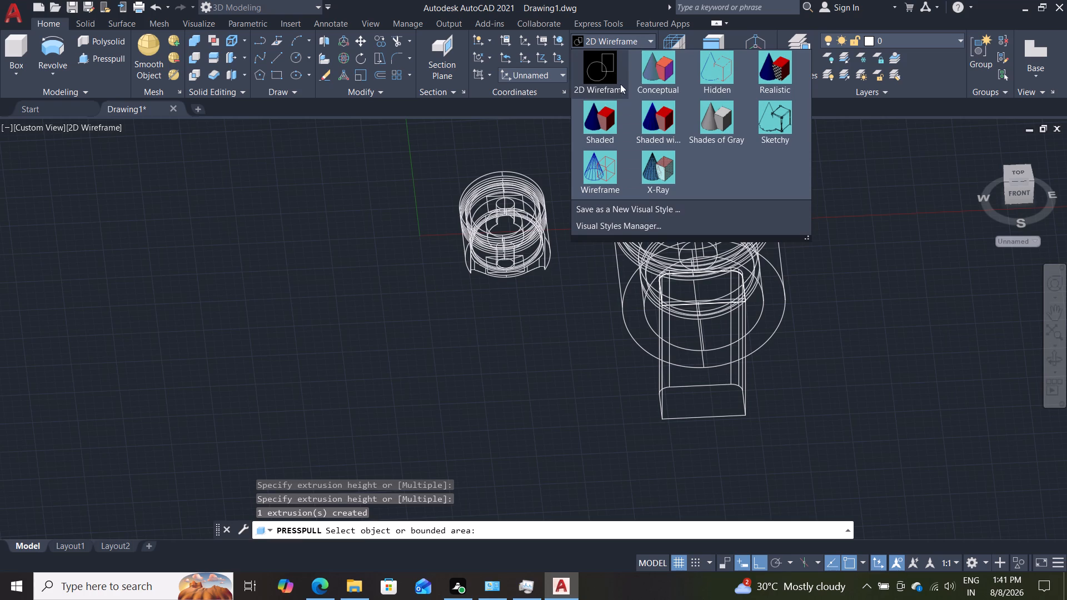
{"action": "left_click", "coordinate": [720, 117]}
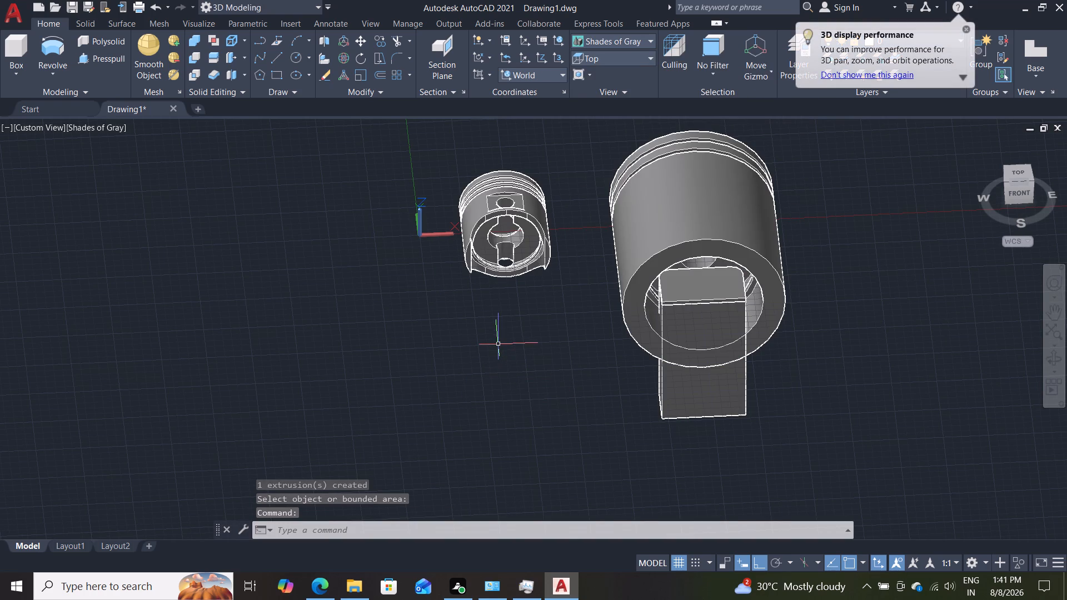
{"action": "middle_click_drag", "start_coordinate": [520, 337], "coordinate": [416, 364]}
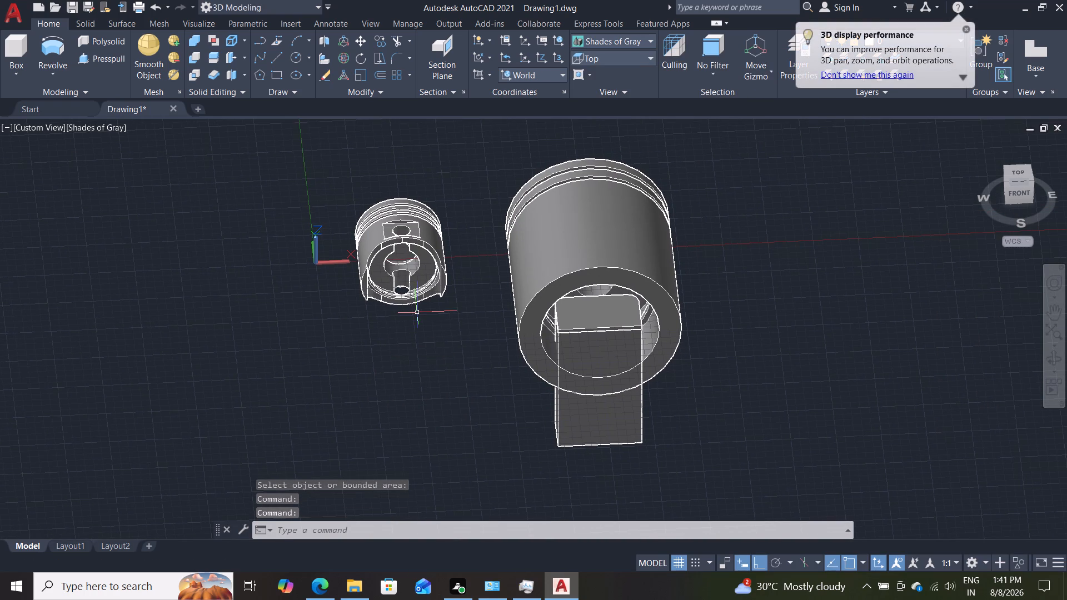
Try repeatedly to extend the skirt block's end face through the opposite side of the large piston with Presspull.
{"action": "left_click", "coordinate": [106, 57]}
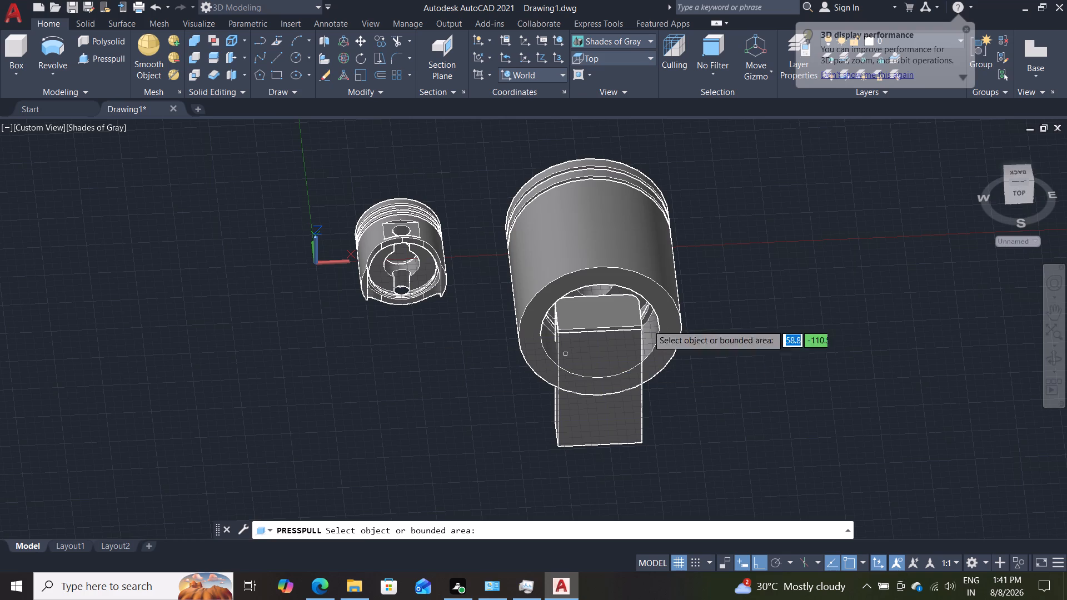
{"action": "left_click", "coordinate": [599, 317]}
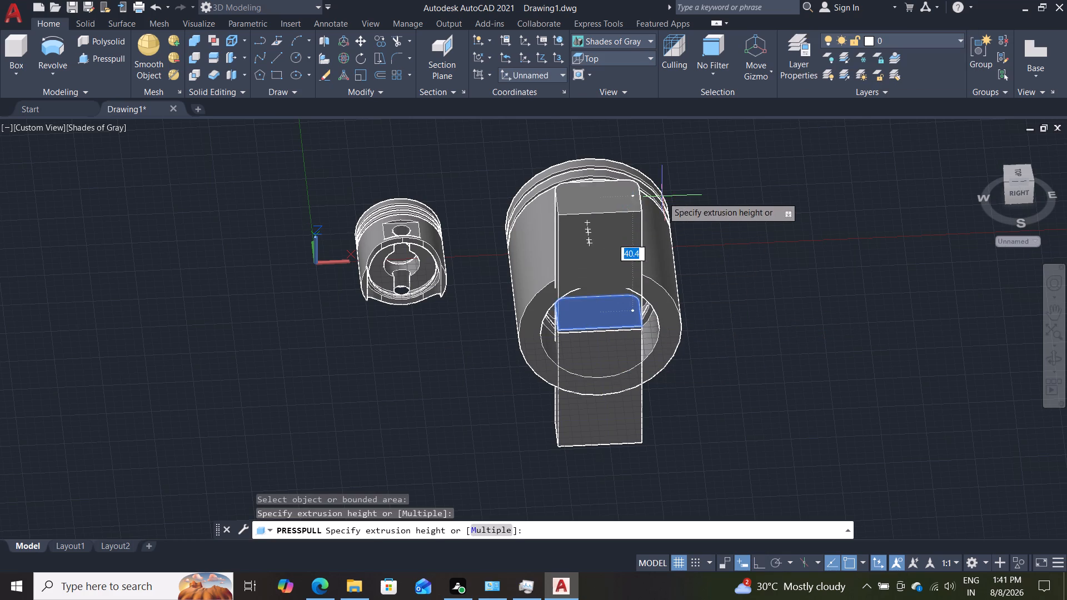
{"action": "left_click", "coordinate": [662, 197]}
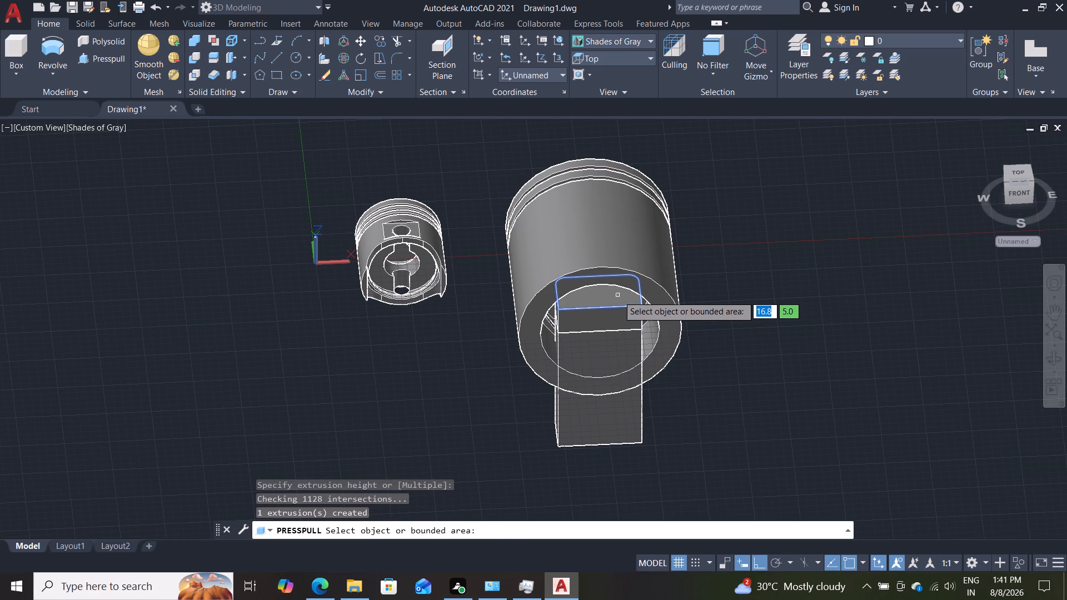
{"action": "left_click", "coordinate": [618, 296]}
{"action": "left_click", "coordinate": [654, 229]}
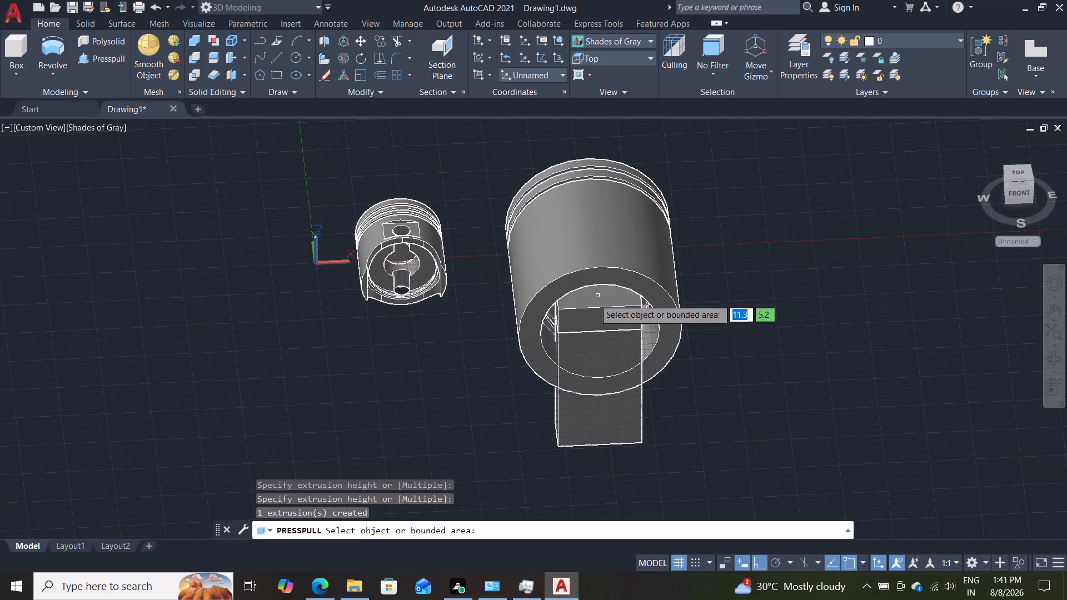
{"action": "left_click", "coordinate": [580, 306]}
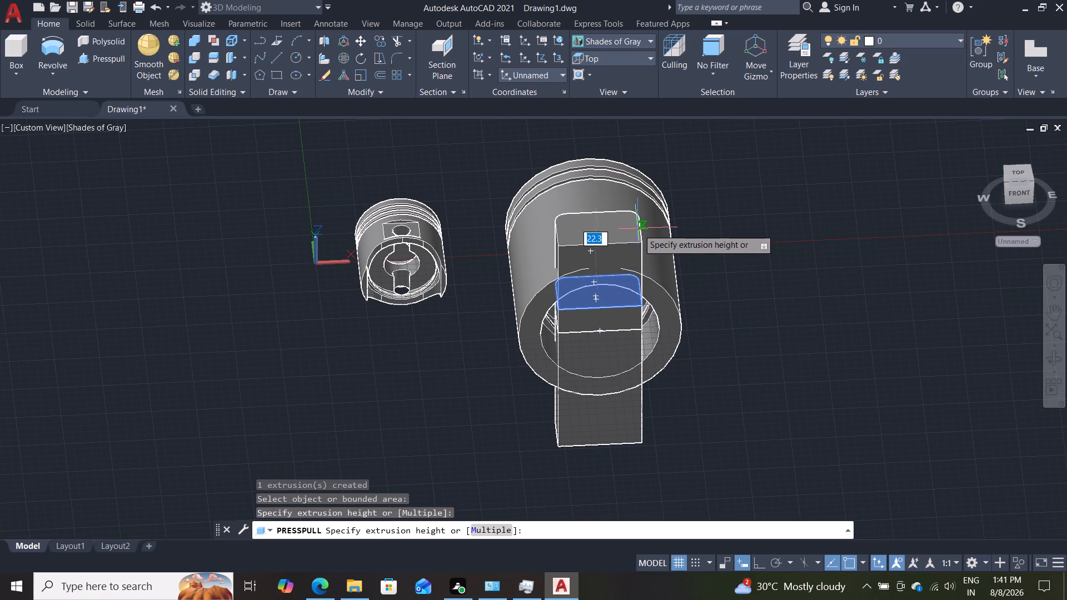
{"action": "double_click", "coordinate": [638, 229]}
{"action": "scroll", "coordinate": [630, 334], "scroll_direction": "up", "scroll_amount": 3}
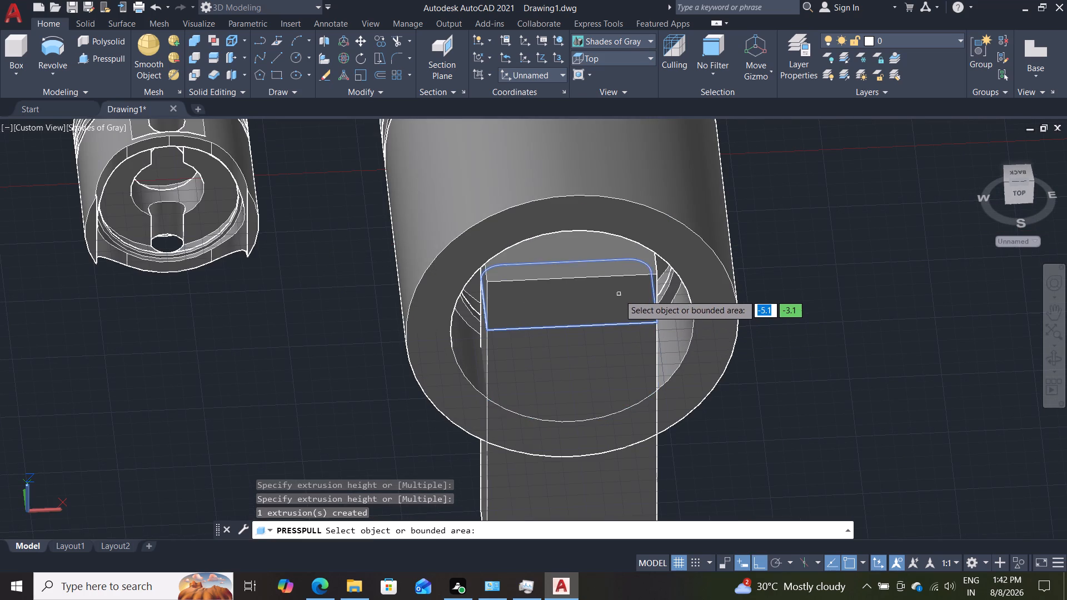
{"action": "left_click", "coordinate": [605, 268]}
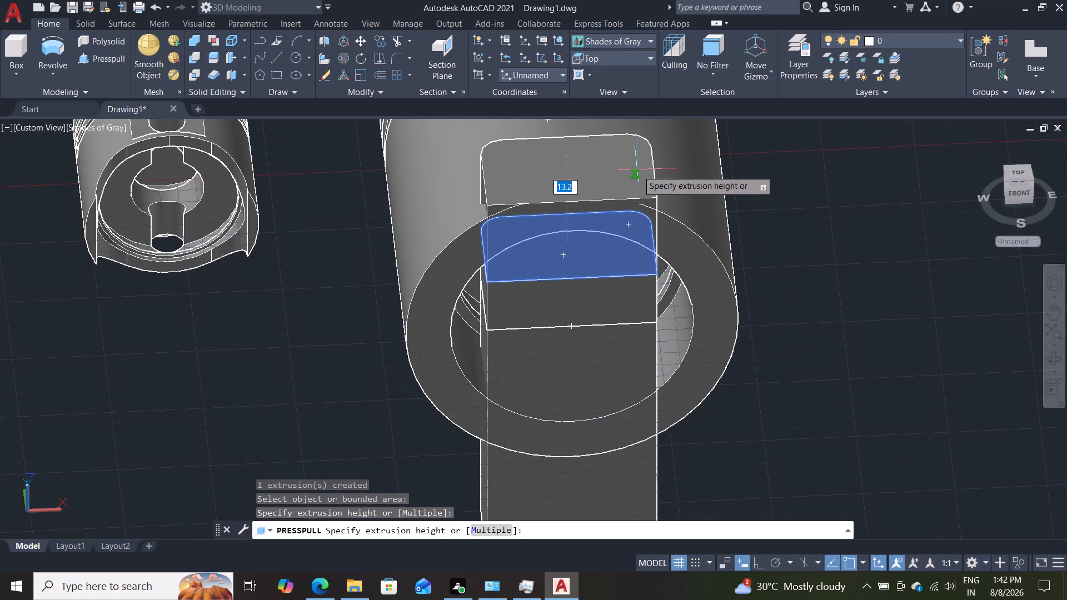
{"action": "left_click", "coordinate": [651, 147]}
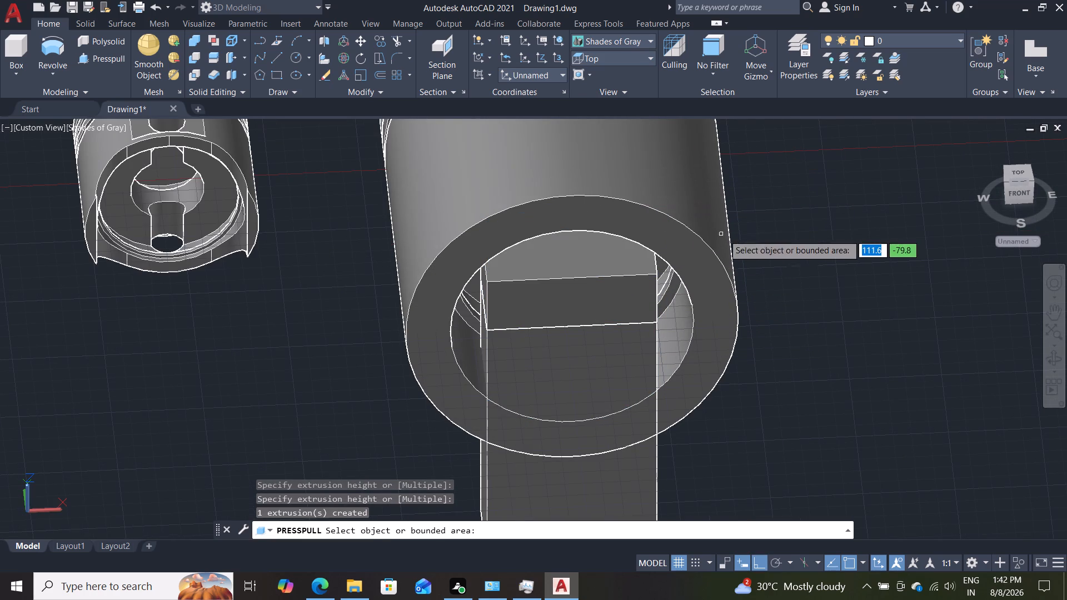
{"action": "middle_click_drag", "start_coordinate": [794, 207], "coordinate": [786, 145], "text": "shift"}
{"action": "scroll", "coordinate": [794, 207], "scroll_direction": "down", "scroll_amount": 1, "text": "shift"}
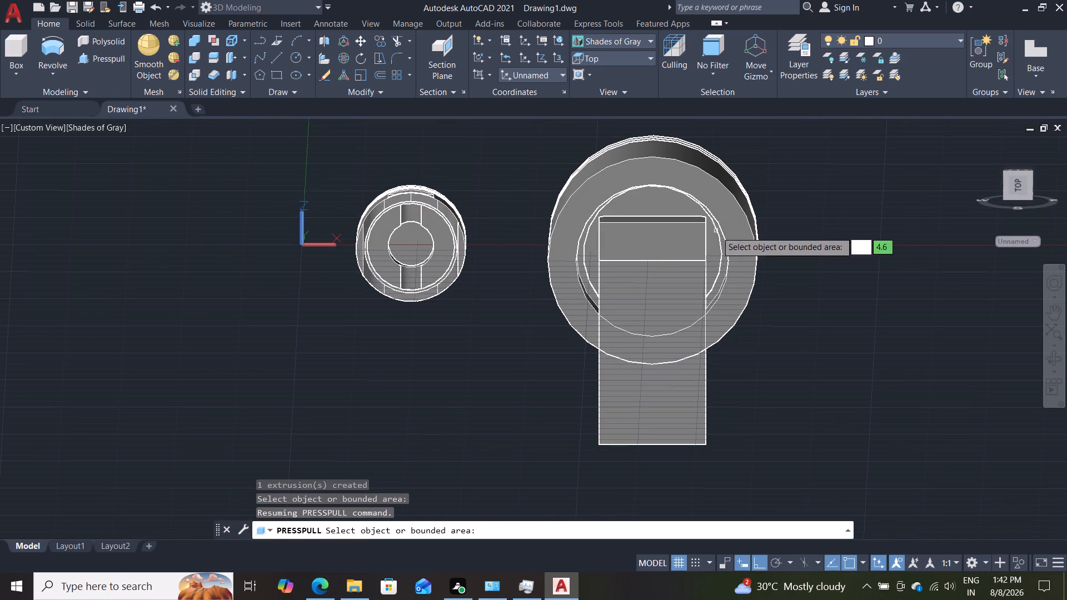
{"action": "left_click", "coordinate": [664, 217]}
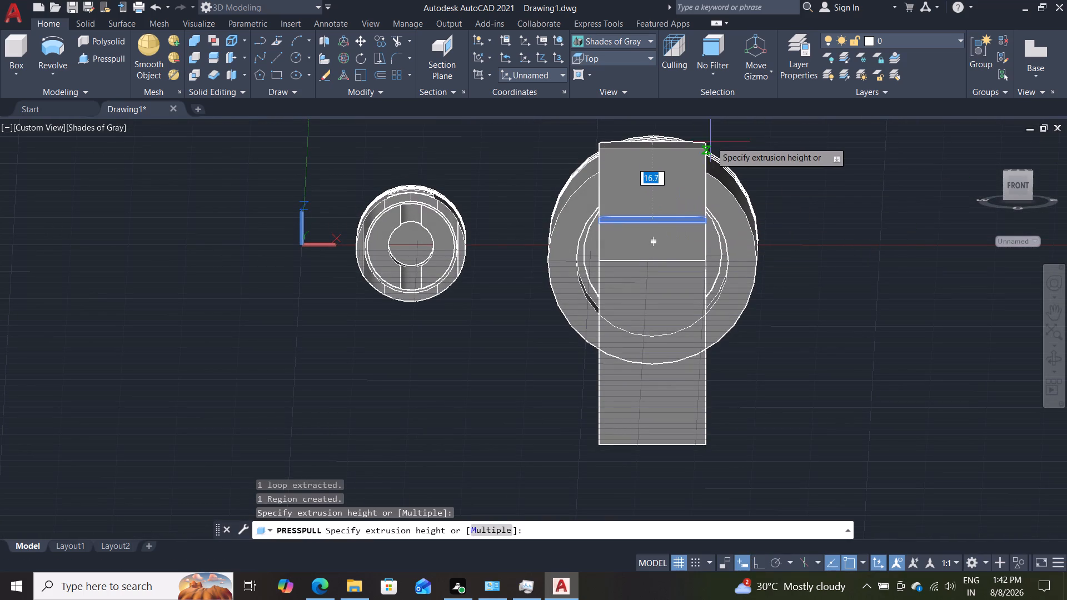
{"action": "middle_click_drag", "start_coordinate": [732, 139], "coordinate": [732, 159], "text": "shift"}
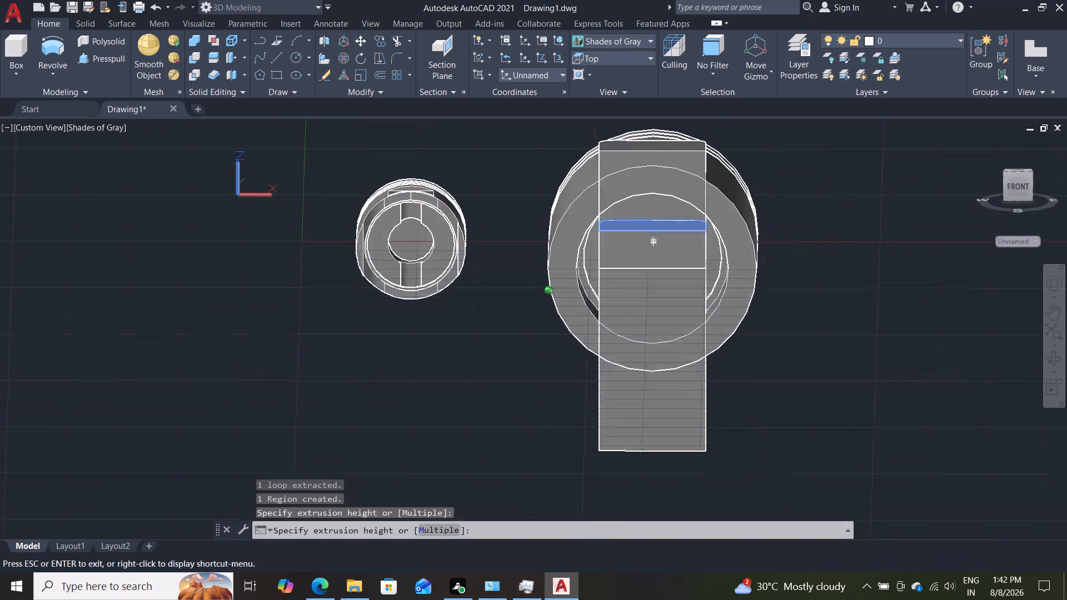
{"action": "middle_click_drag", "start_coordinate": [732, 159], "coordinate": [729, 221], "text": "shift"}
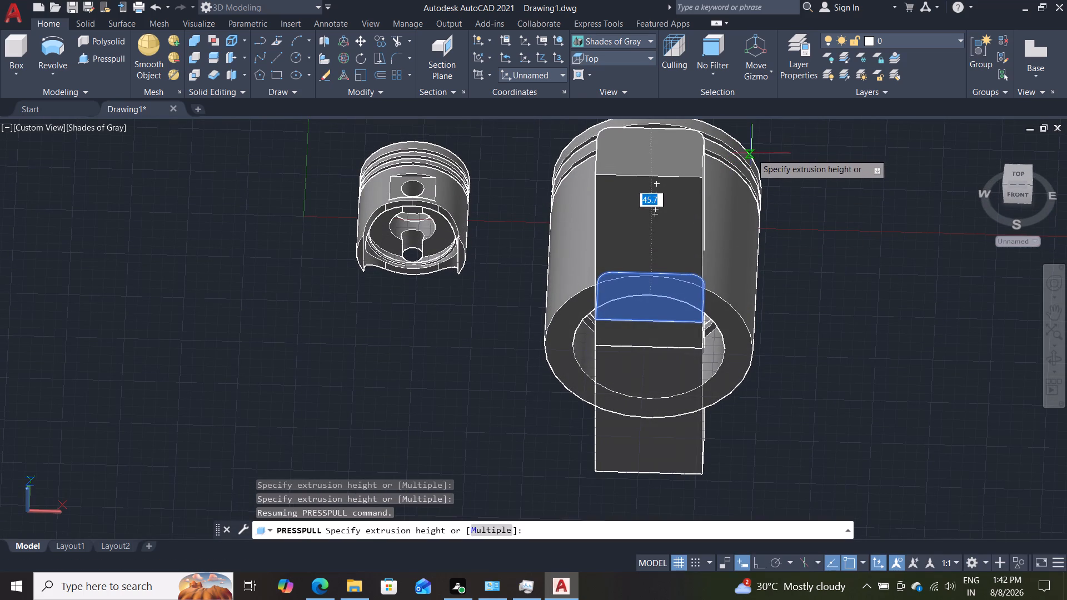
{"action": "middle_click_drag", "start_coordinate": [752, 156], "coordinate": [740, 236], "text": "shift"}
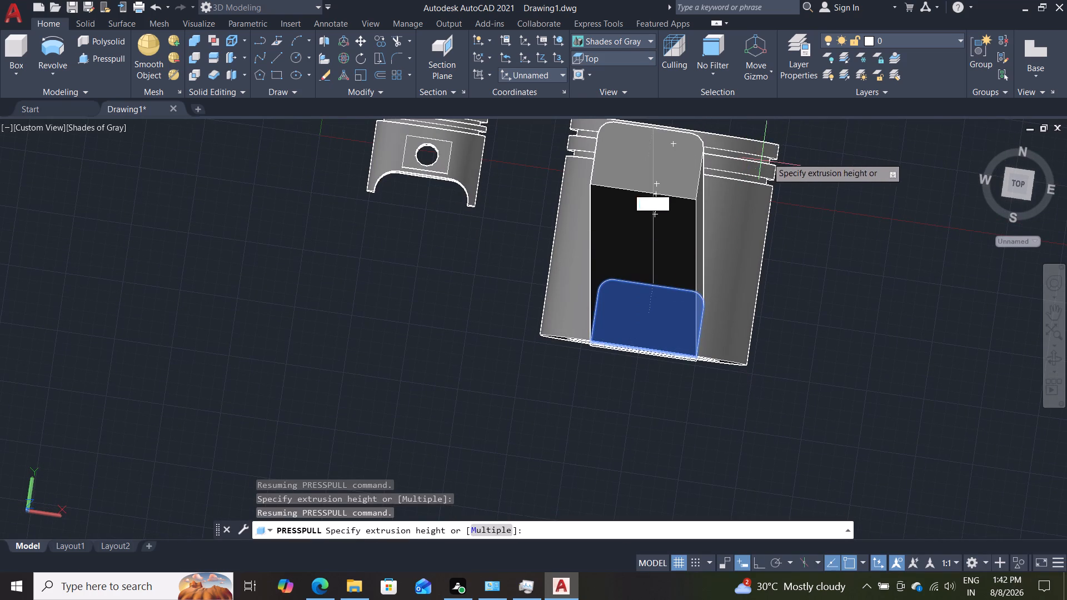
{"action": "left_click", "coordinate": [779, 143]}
Extrude the block's end face about 73 units with Presspull, well past the opposite wall of the large piston.
{"action": "scroll", "coordinate": [708, 348], "scroll_direction": "down", "scroll_amount": 1}
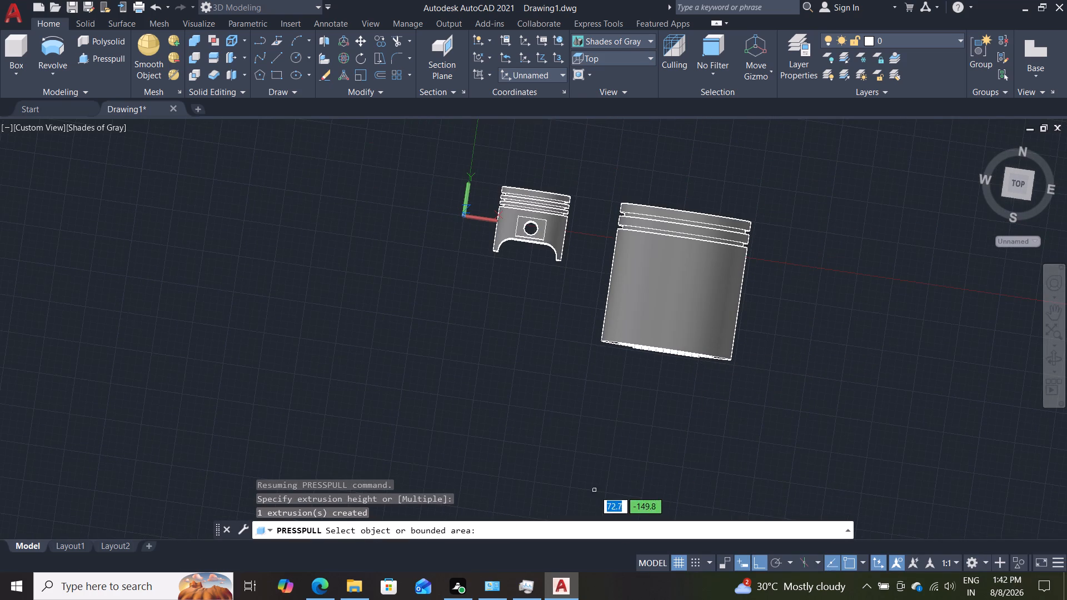
{"action": "middle_click_drag", "start_coordinate": [610, 431], "coordinate": [634, 353], "text": "shift"}
{"action": "left_click", "coordinate": [690, 288]}
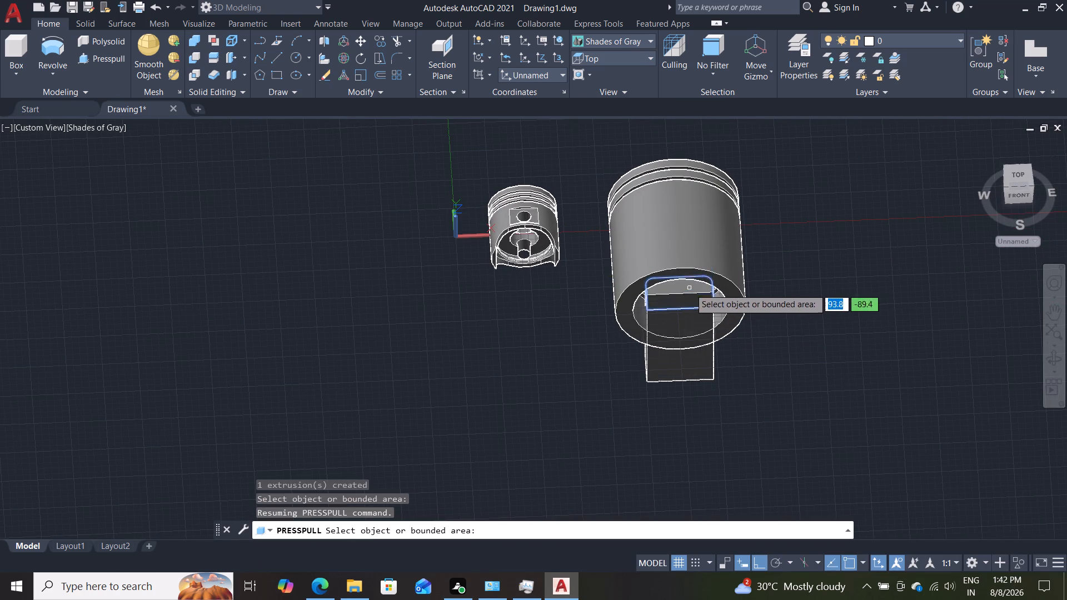
{"action": "left_click", "coordinate": [812, 161]}
Subtract the two extruded blocks on opposite sides from the large piston body to cut the skirt openings.
{"action": "middle_click_drag", "start_coordinate": [804, 342], "coordinate": [803, 342], "text": "shift"}
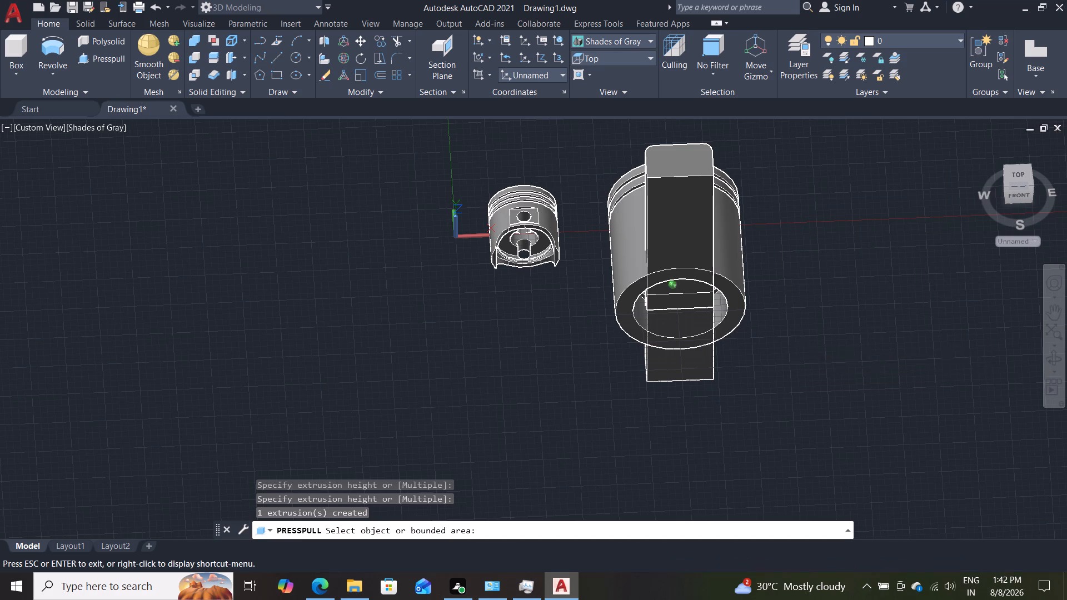
{"action": "middle_click_drag", "start_coordinate": [803, 342], "coordinate": [819, 359], "text": "shift"}
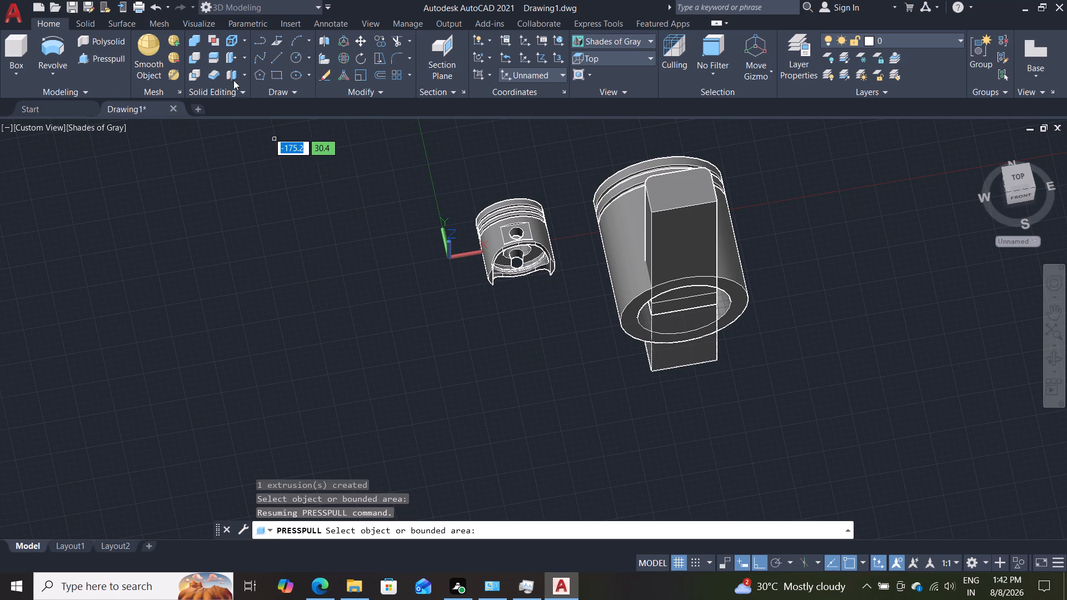
{"action": "left_click", "coordinate": [193, 57]}
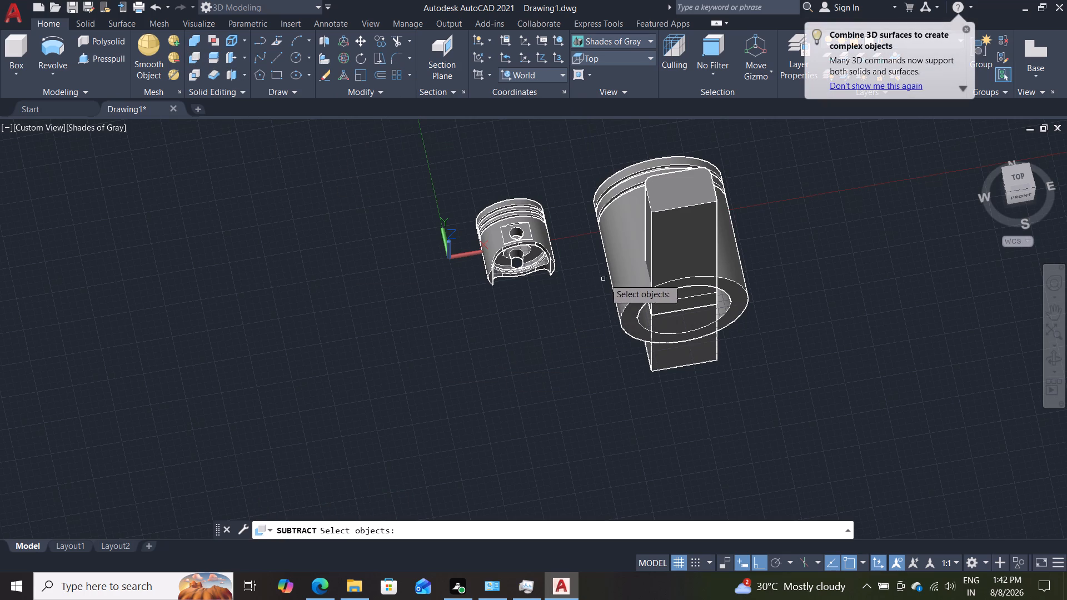
{"action": "left_click", "coordinate": [612, 274]}
{"action": "key", "text": "Return"}
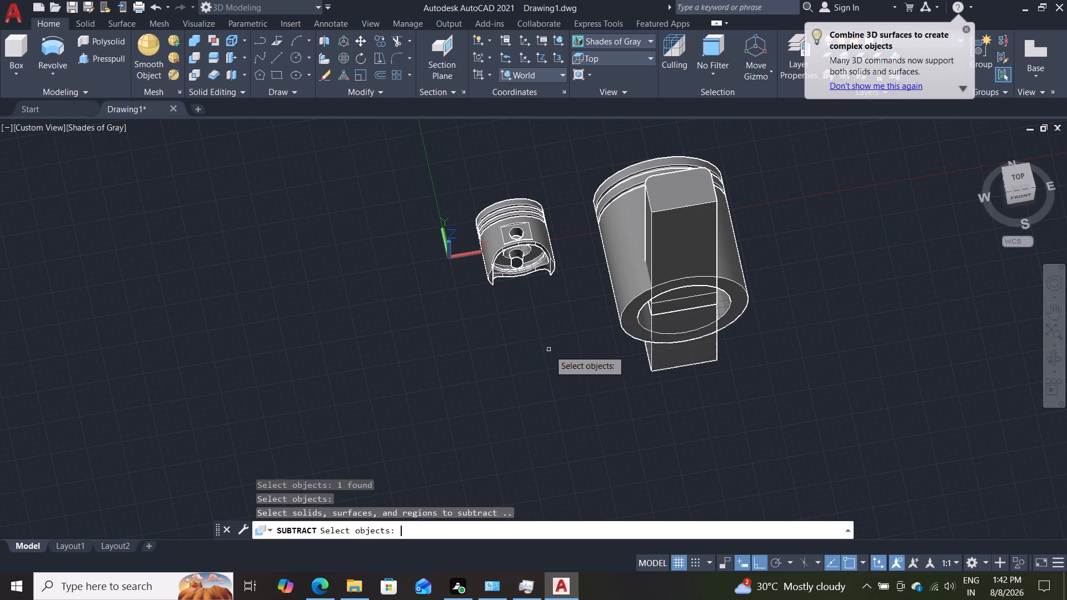
{"action": "left_click", "coordinate": [691, 239]}
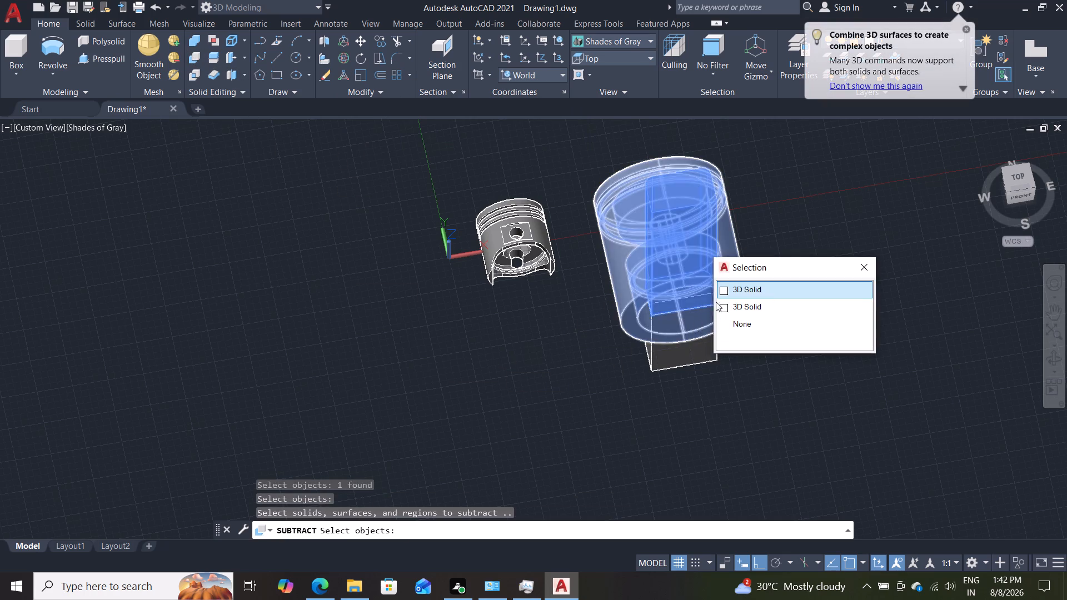
{"action": "left_click", "coordinate": [723, 289]}
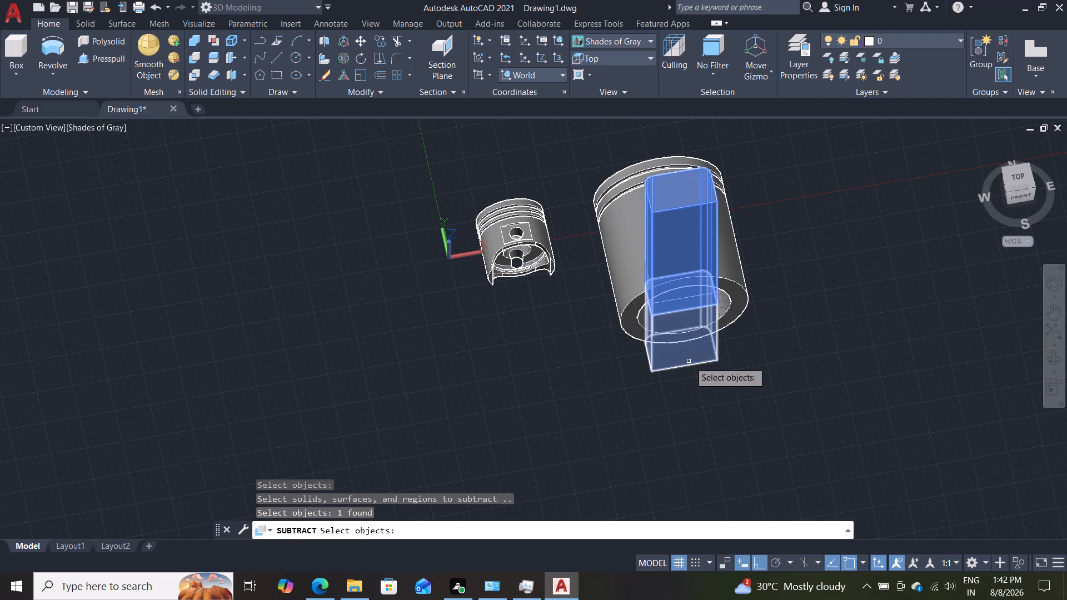
{"action": "left_click", "coordinate": [690, 362]}
{"action": "key", "text": "Return"}
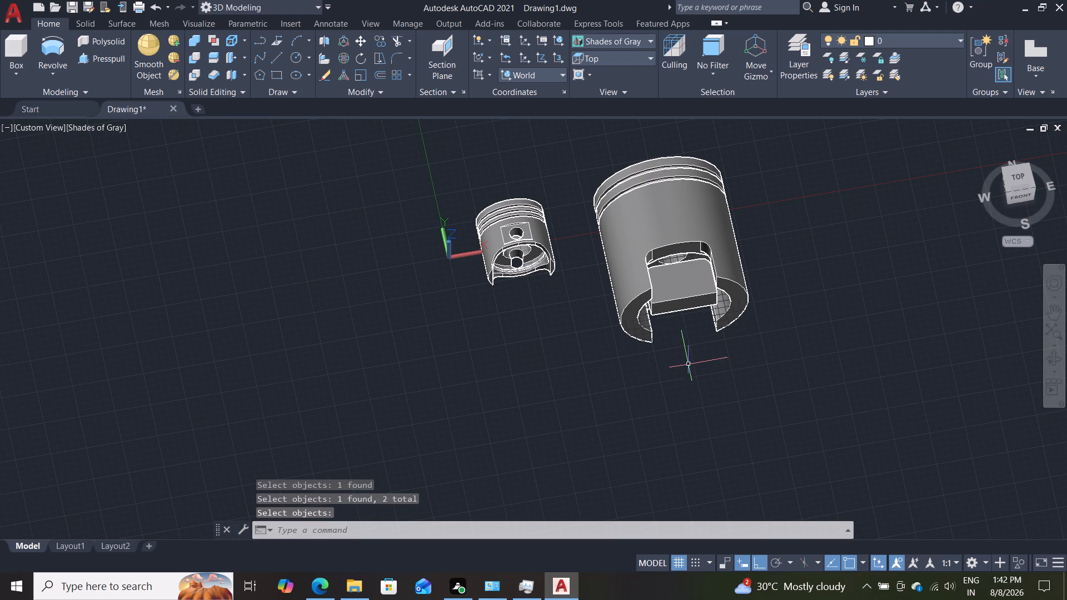
Delete the leftover middle block inside the large piston's cavity.
{"action": "middle_click_drag", "start_coordinate": [672, 399], "coordinate": [700, 292], "text": "shift"}
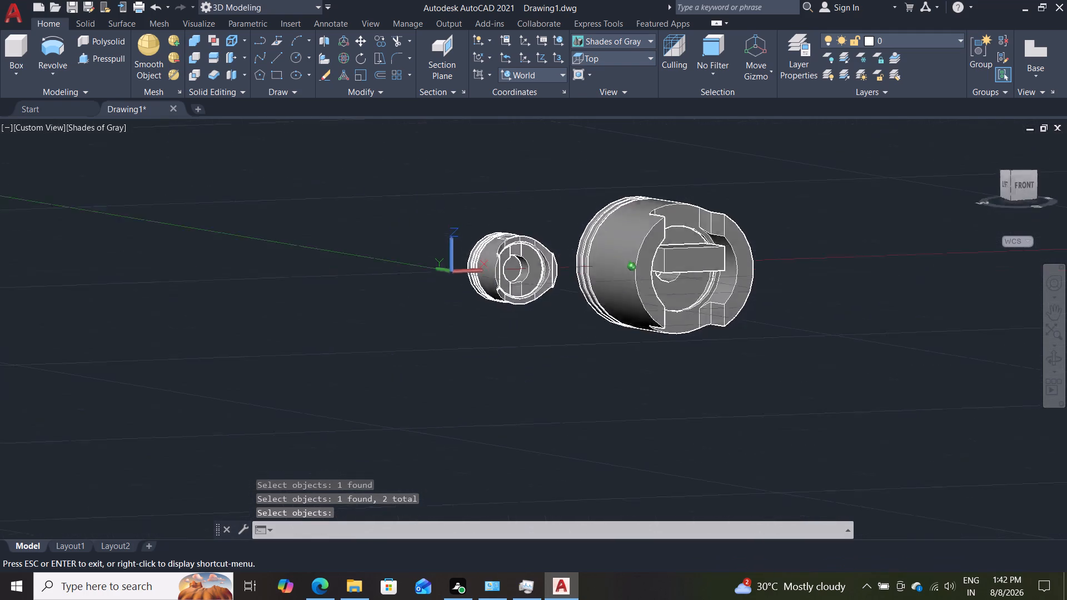
{"action": "middle_click_drag", "start_coordinate": [700, 292], "coordinate": [641, 314], "text": "shift"}
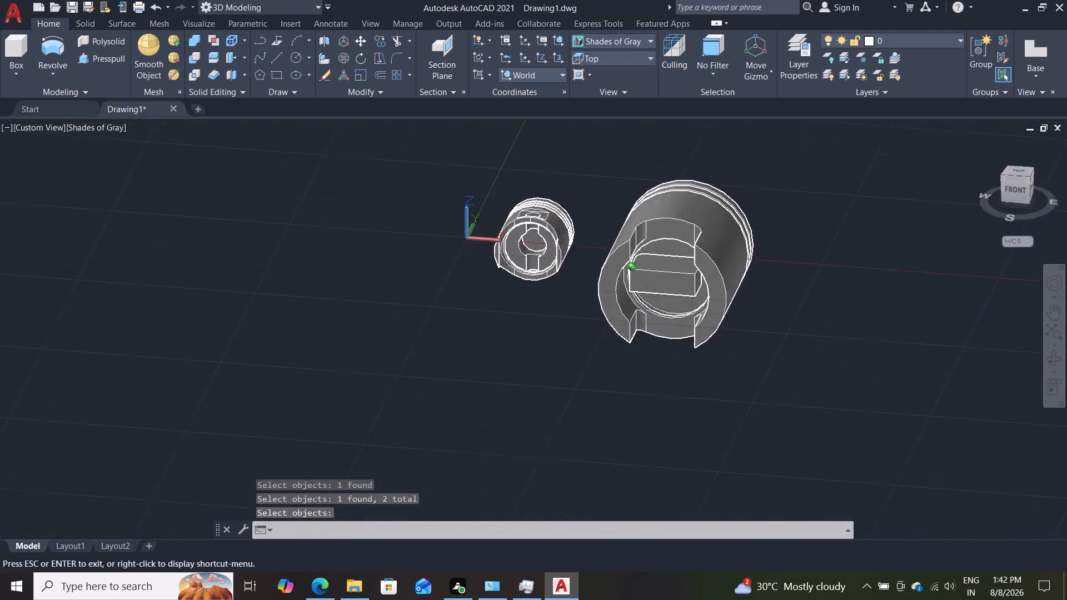
{"action": "middle_click_drag", "start_coordinate": [641, 314], "coordinate": [691, 359], "text": "shift"}
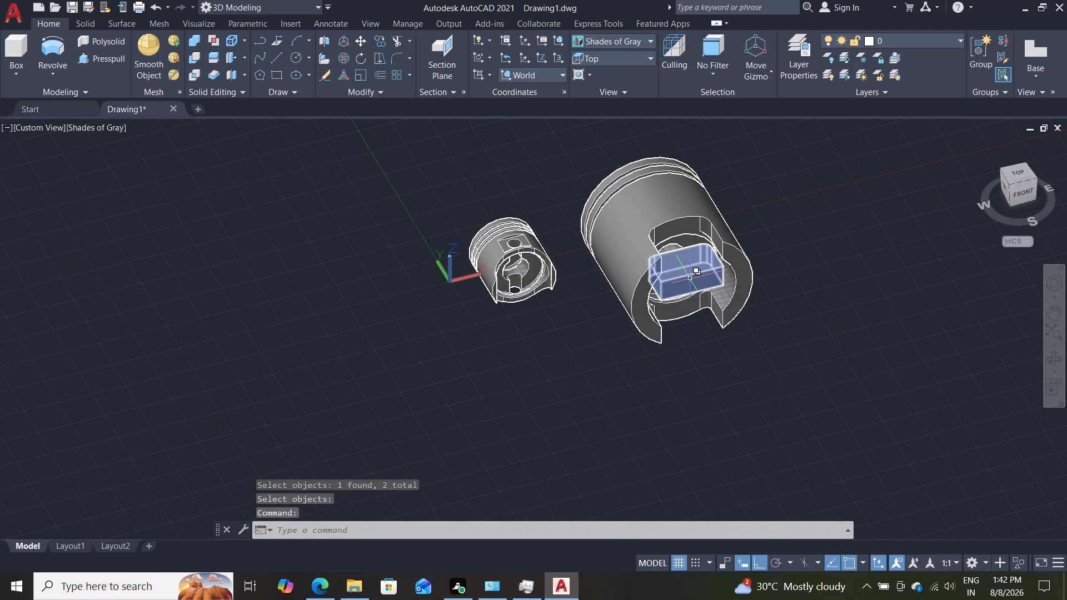
{"action": "left_click", "coordinate": [690, 279]}
{"action": "key", "text": "Delete"}
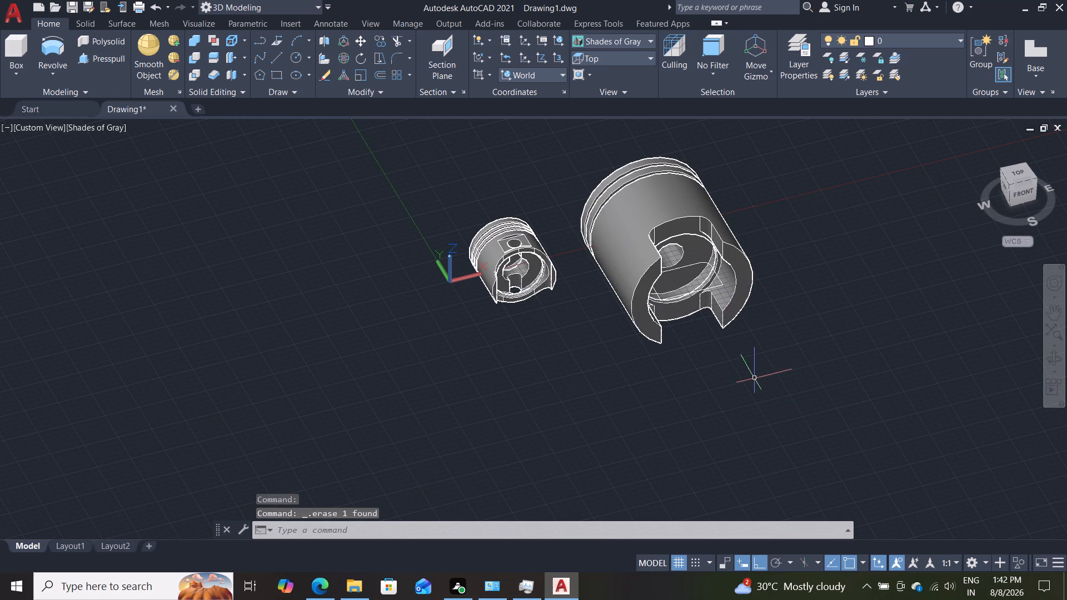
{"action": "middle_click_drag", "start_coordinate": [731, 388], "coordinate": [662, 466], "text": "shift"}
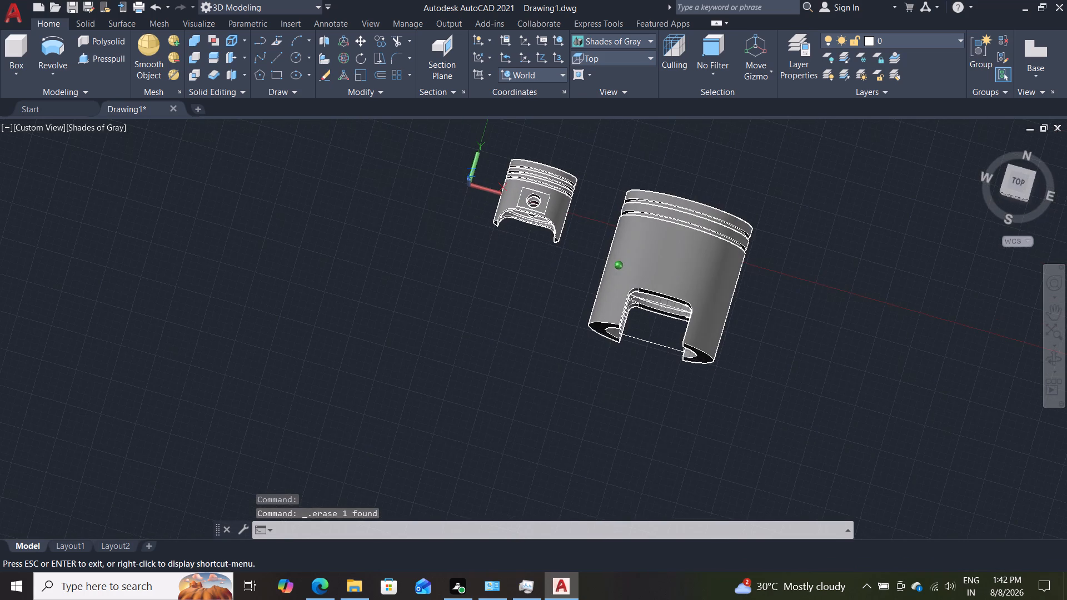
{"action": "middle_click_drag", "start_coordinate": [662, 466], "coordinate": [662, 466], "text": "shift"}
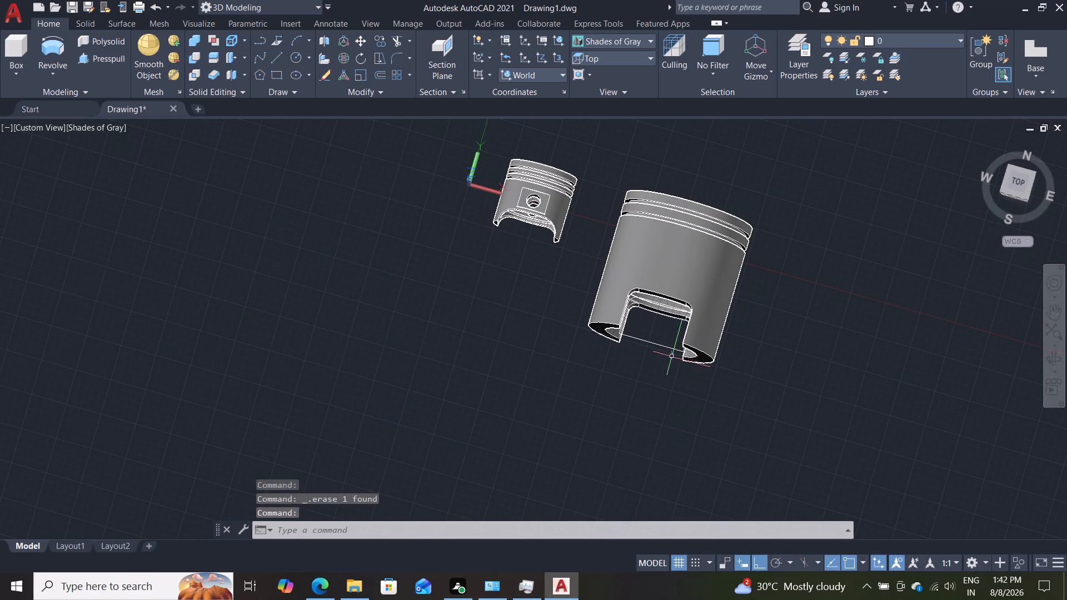
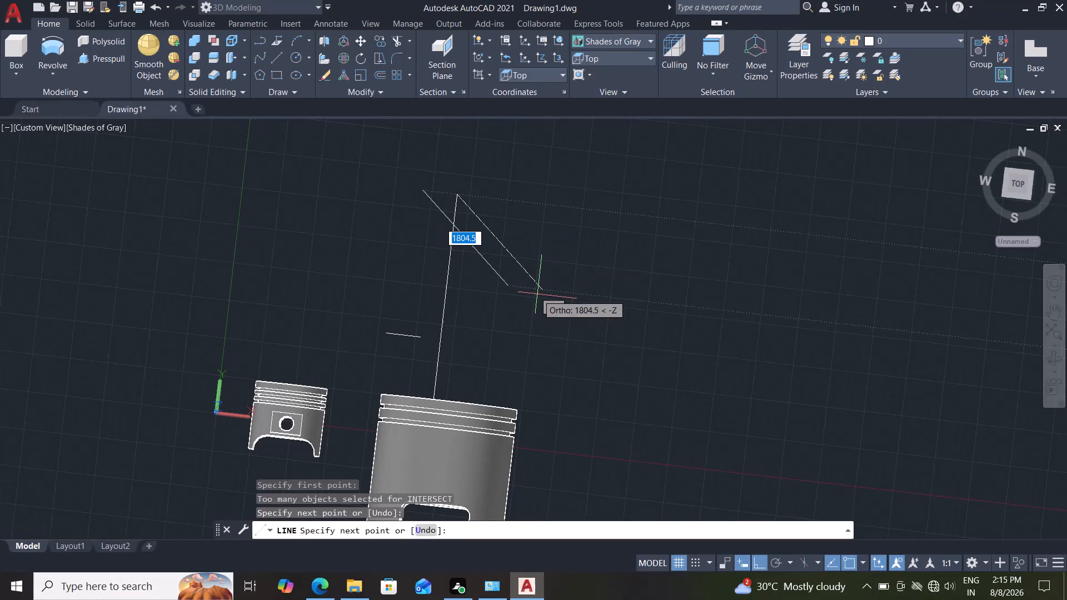
Delete the two stray lines lying beyond the crown of the large piston.
{"action": "key", "text": "Escape"}
{"action": "left_click", "coordinate": [445, 301]}
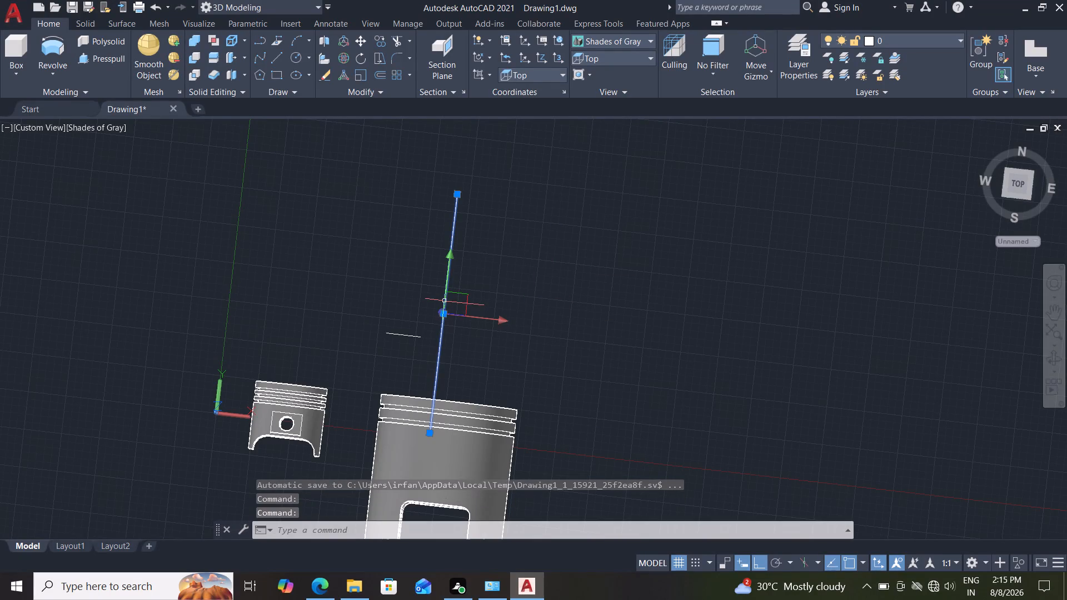
{"action": "key", "text": "Delete"}
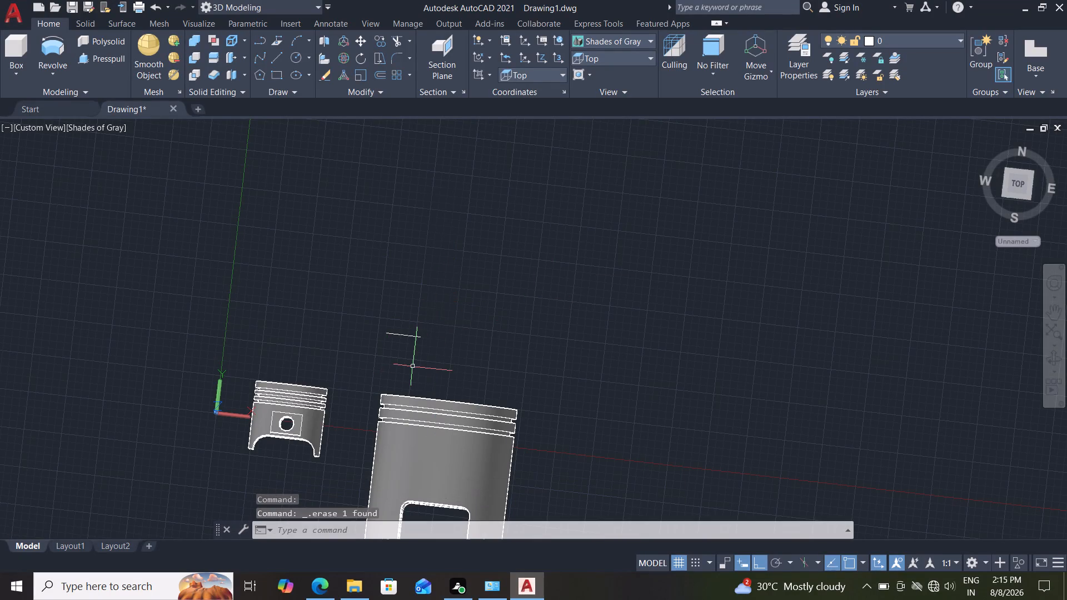
{"action": "left_click", "coordinate": [412, 336]}
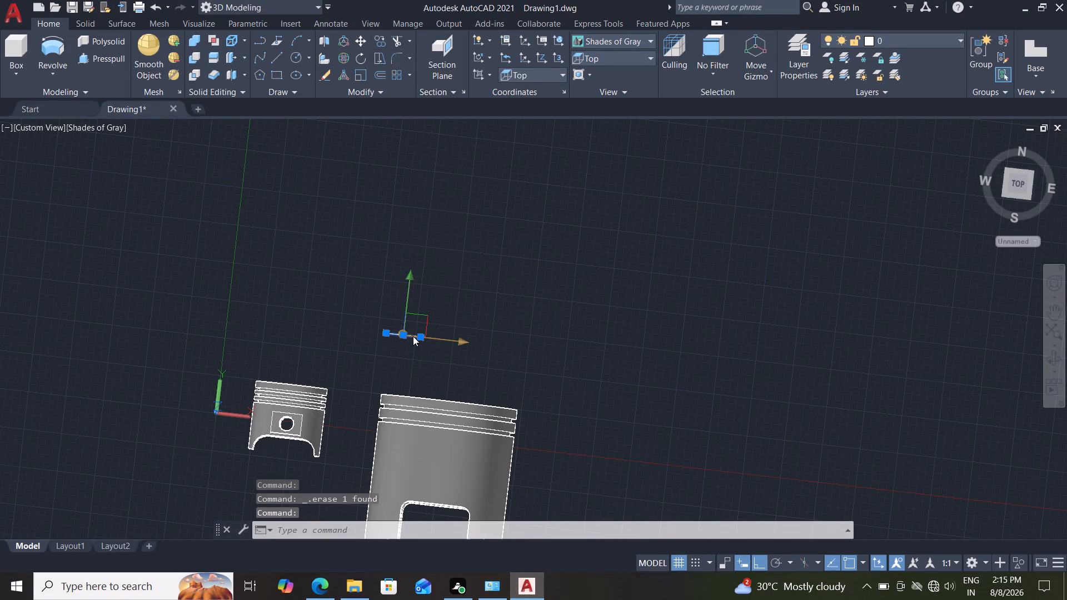
{"action": "key", "text": "Delete"}
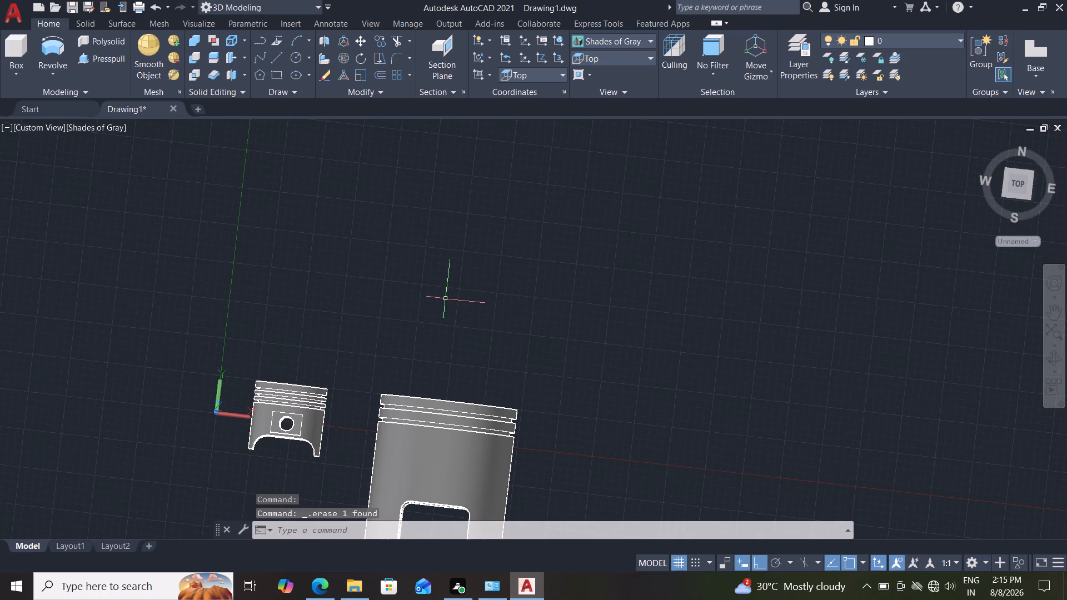
Draw a line about 600 units long along +Z, starting on the large piston's side wall beside the skirt opening.
{"action": "middle_click_drag", "start_coordinate": [445, 319], "coordinate": [451, 286], "text": "shift"}
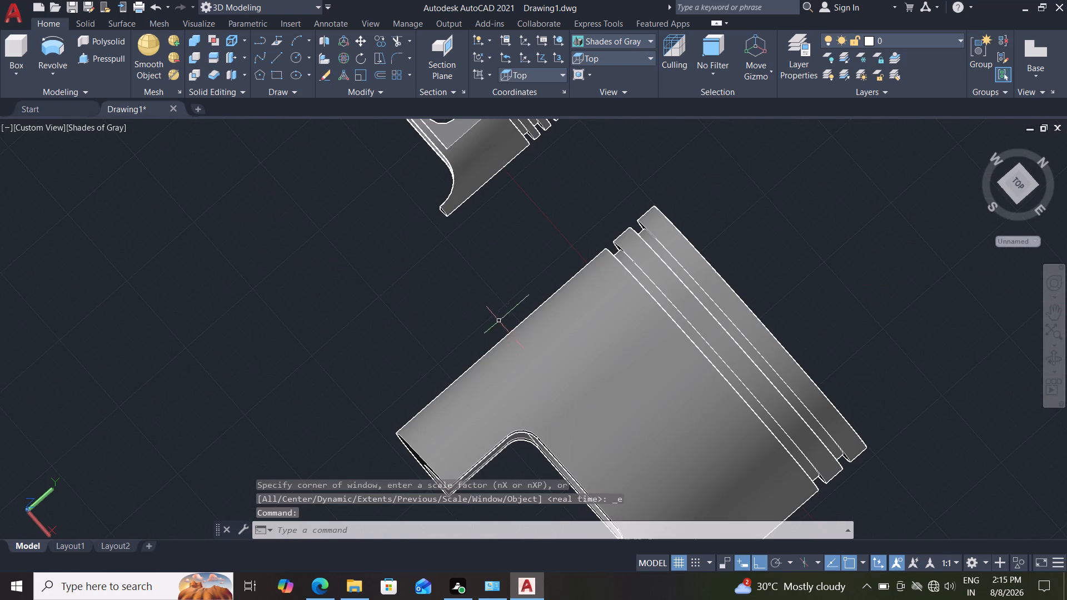
{"action": "middle_click_drag", "start_coordinate": [487, 294], "coordinate": [510, 292], "text": "shift"}
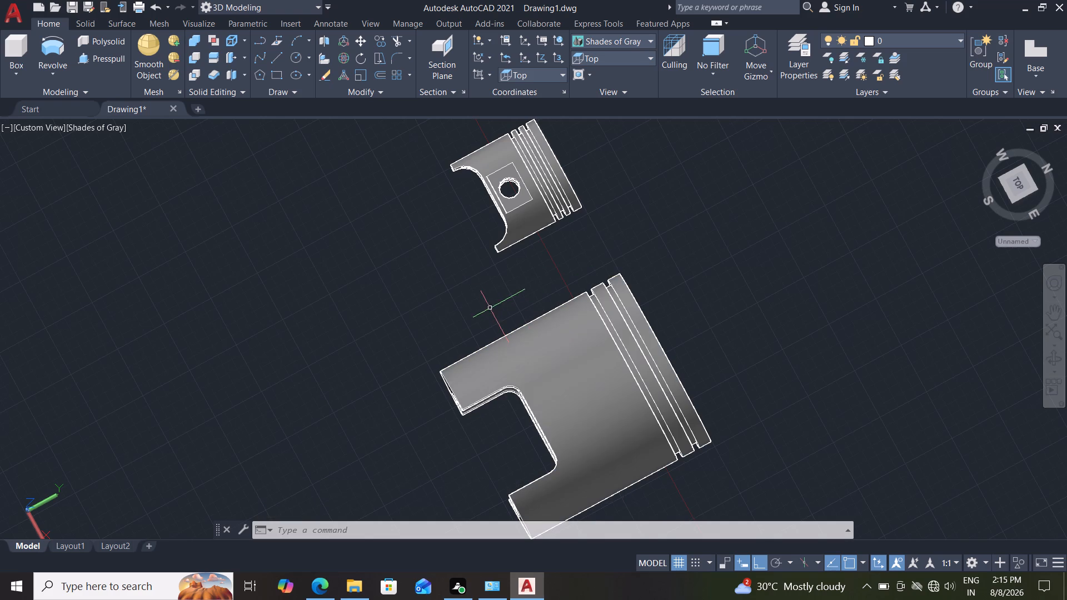
{"action": "left_click", "coordinate": [262, 71]}
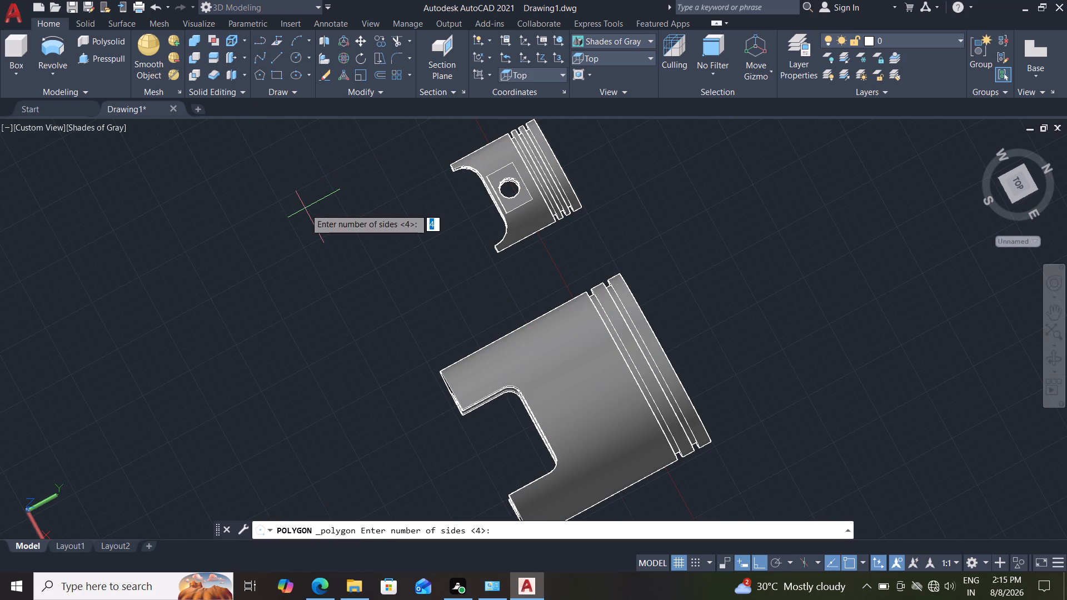
{"action": "left_click", "coordinate": [281, 59]}
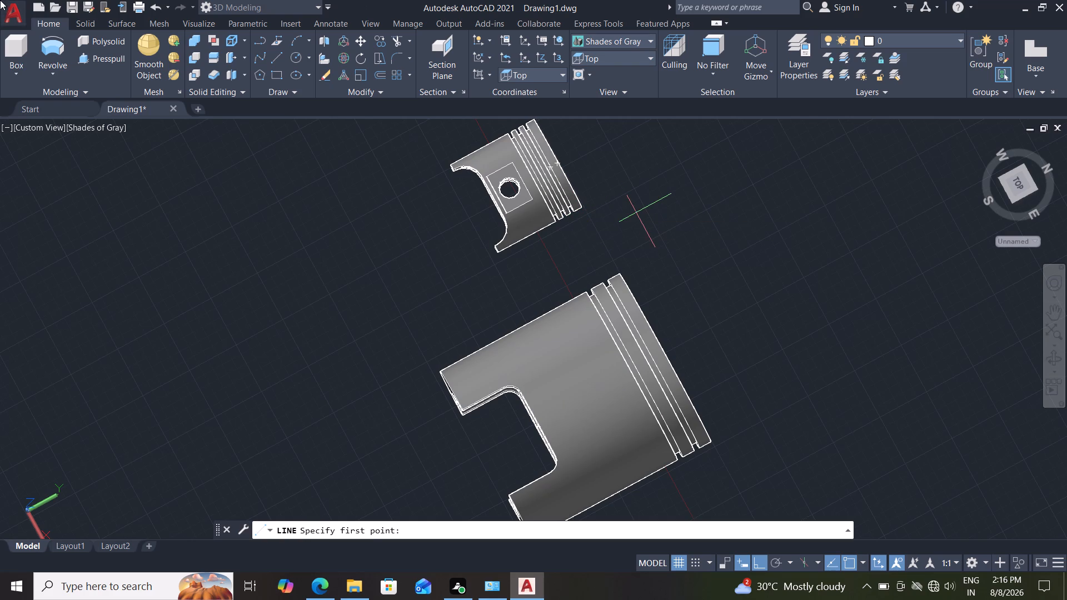
{"action": "left_click", "coordinate": [280, 59]}
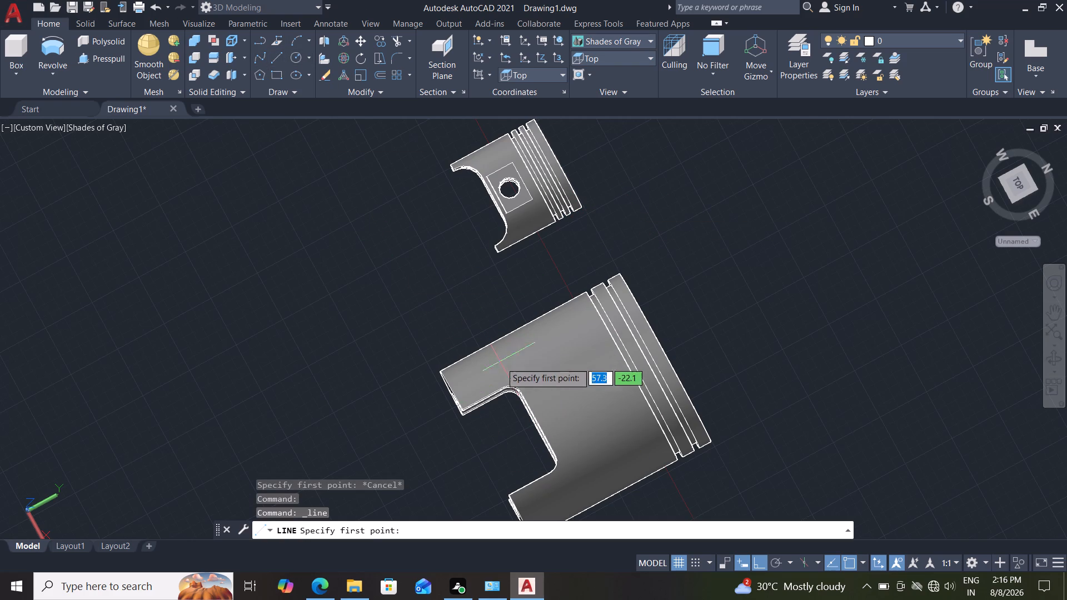
{"action": "left_click", "coordinate": [505, 370]}
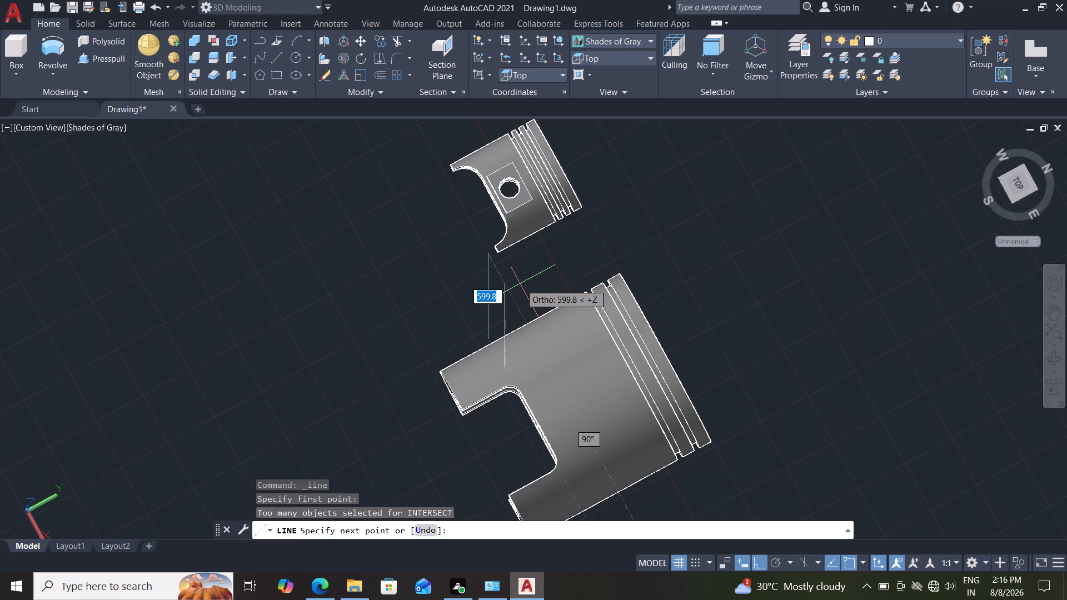
{"action": "left_click", "coordinate": [520, 284]}
{"action": "left_click", "coordinate": [520, 284]}
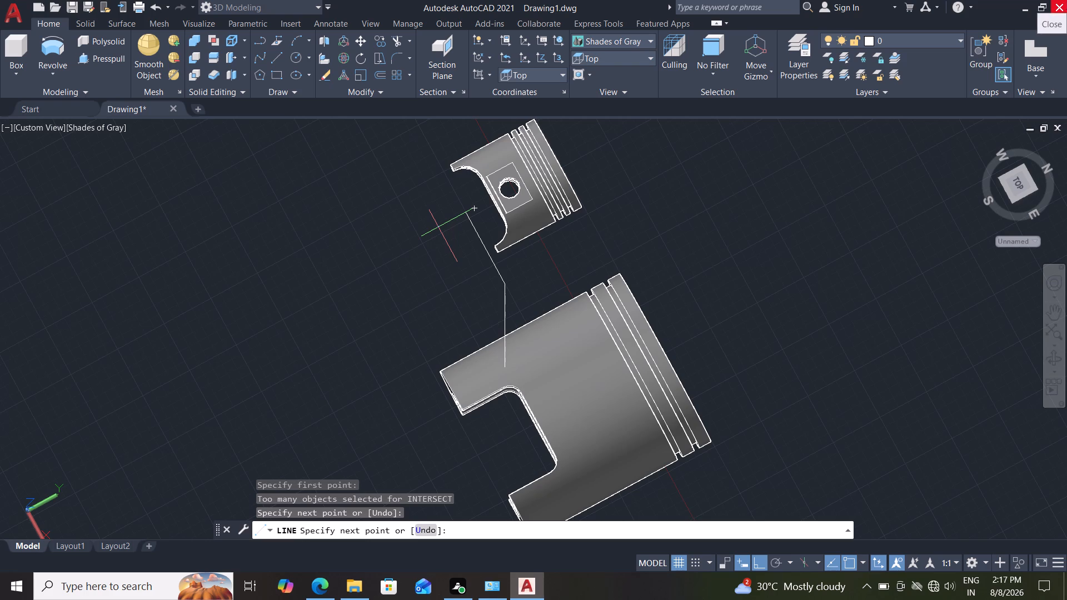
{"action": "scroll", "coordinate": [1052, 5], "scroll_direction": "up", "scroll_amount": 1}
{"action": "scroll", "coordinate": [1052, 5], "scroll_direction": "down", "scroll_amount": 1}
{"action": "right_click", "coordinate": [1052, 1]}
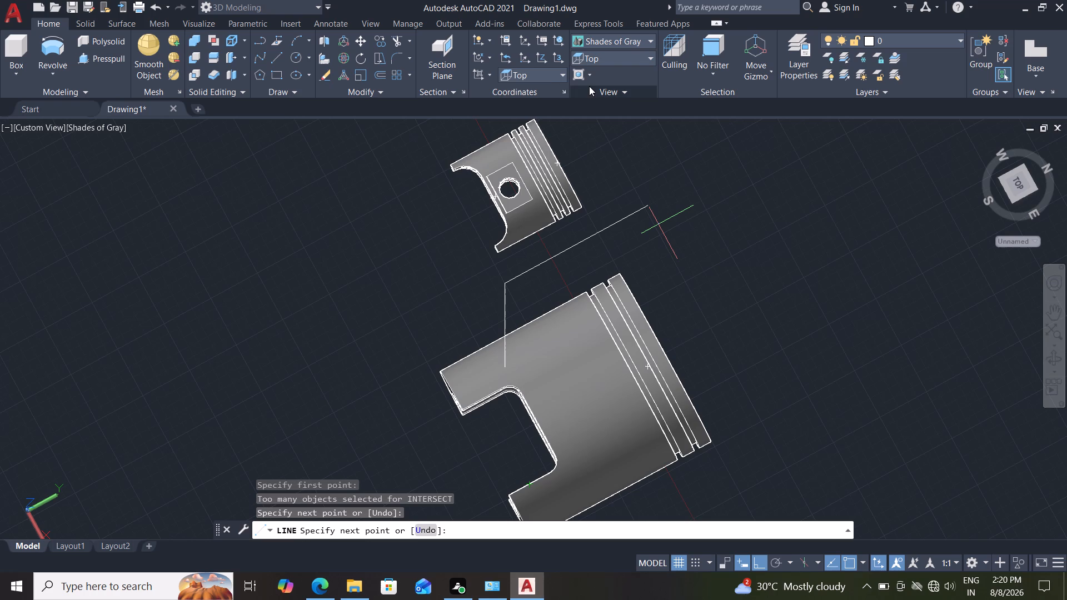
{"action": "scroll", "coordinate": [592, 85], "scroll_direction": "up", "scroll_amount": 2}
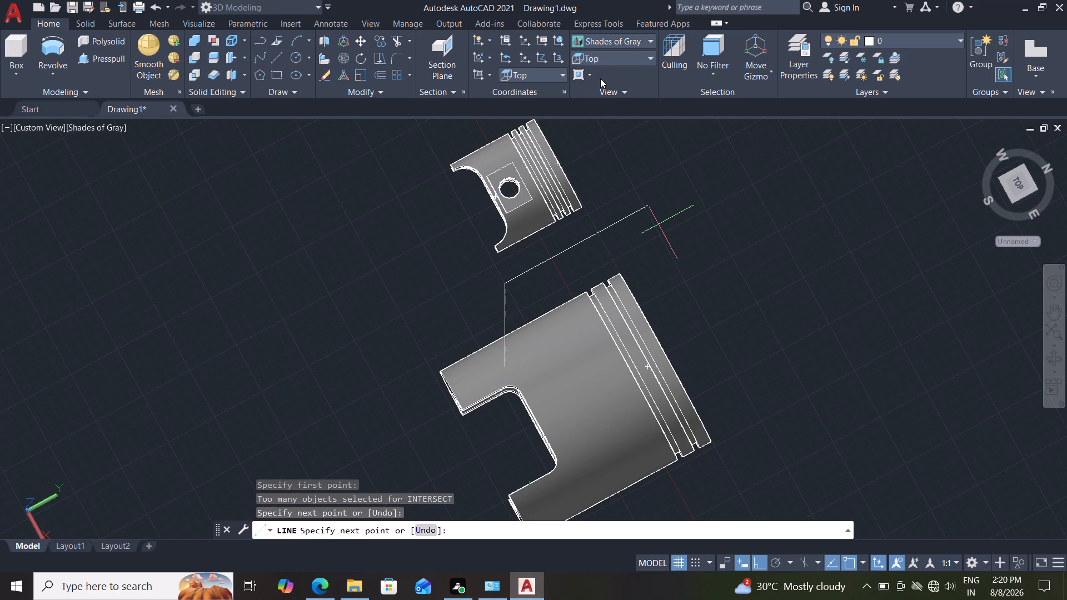
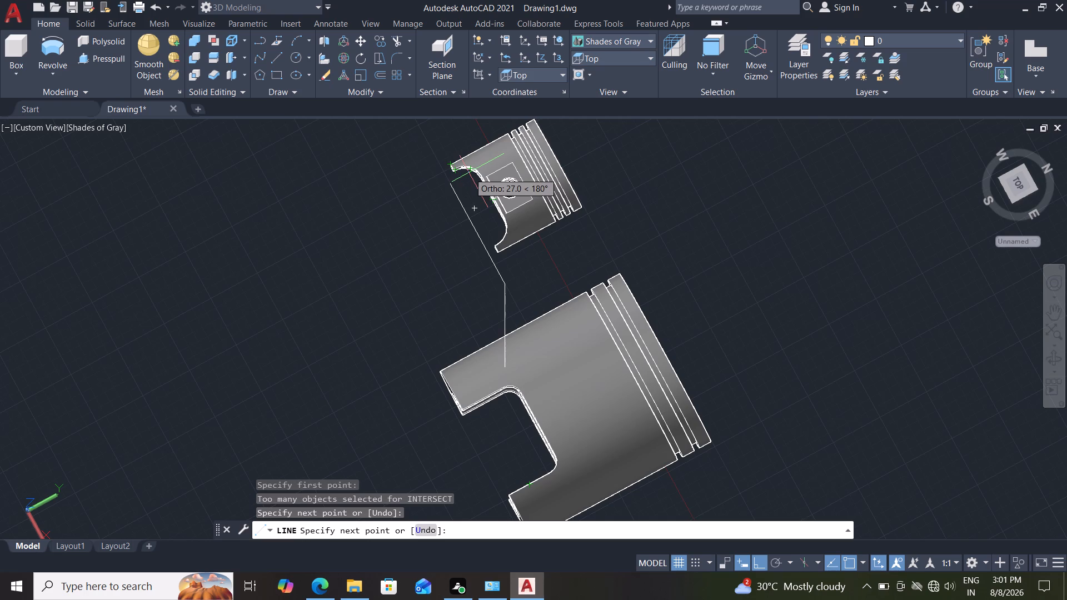
End the Line command and delete the vertical construction line standing on the large piston's side wall beside the skirt opening.
{"action": "double_click", "coordinate": [724, 73]}
{"action": "scroll", "coordinate": [724, 73], "scroll_direction": "up", "scroll_amount": 1}
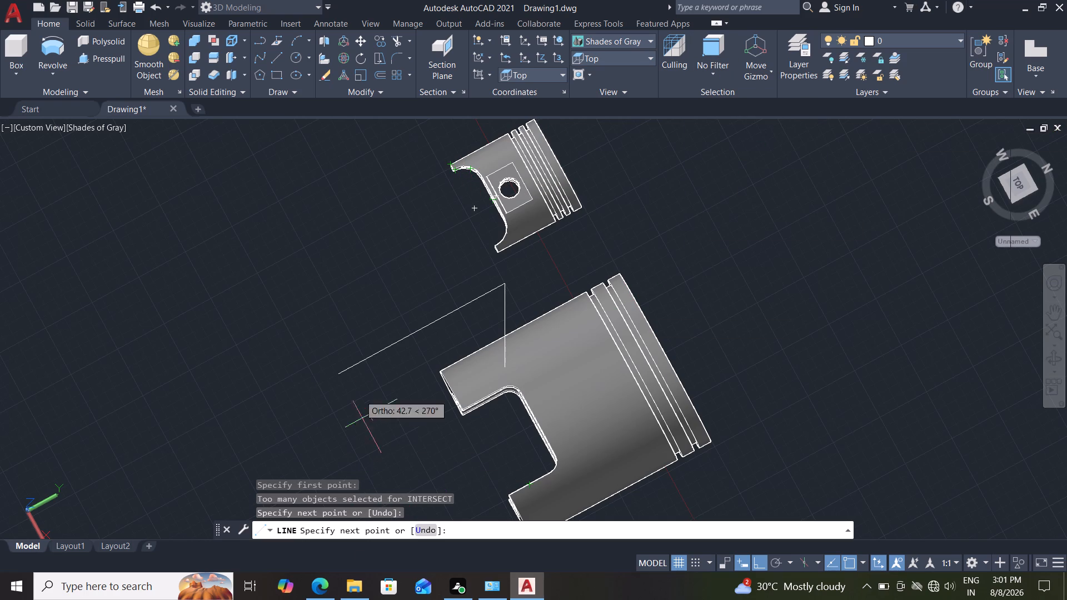
{"action": "key", "text": "Escape"}
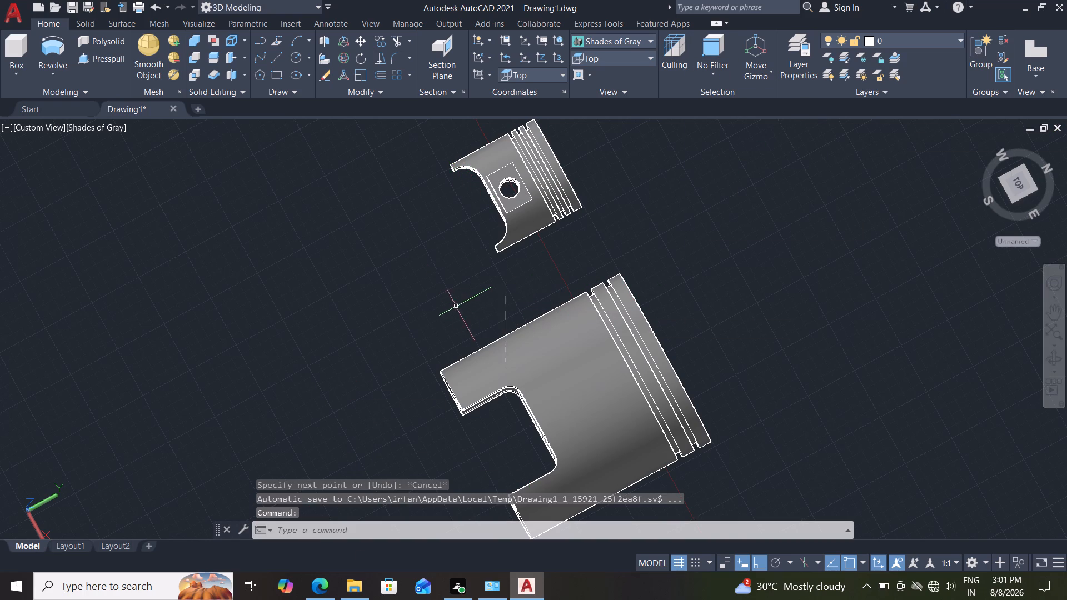
{"action": "left_click", "coordinate": [505, 302]}
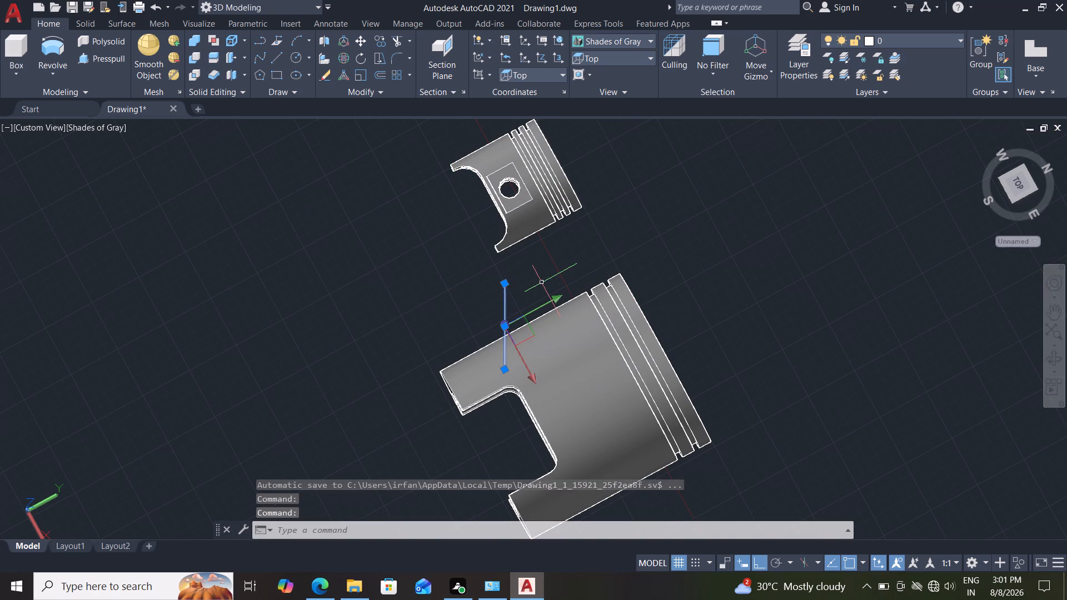
{"action": "key", "text": "Delete"}
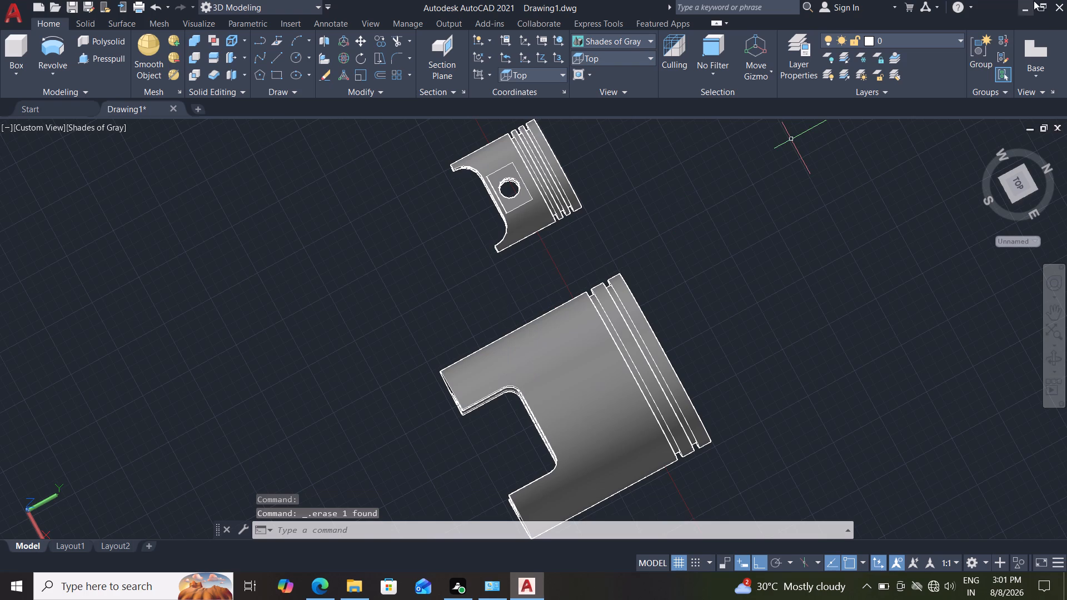
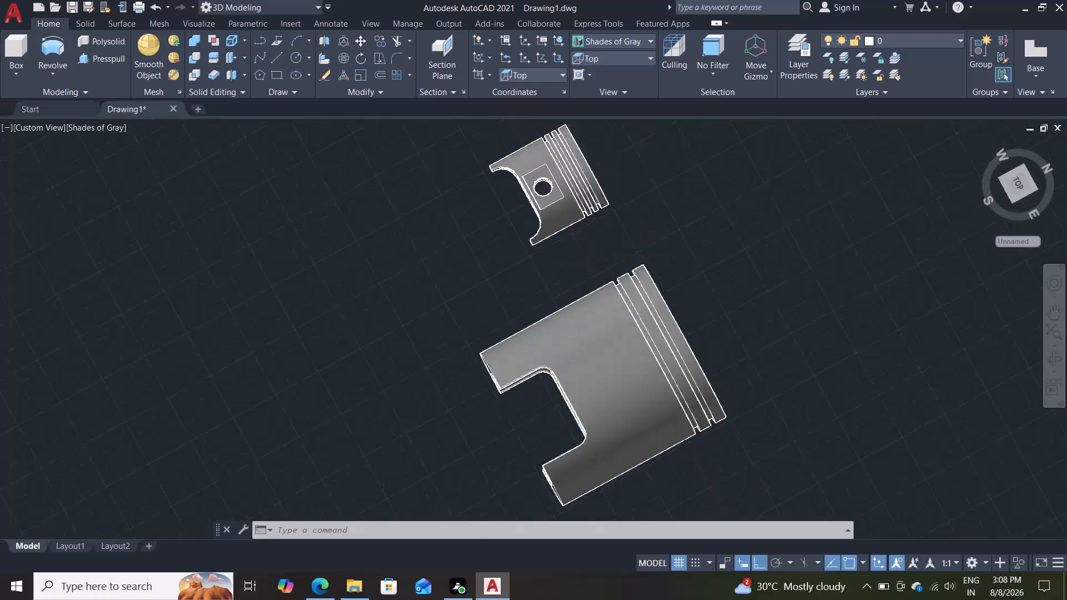
Delete the second, larger piston, keeping only the small piston with the pin hole.
{"action": "scroll", "coordinate": [781, 241], "scroll_direction": "down", "scroll_amount": 2}
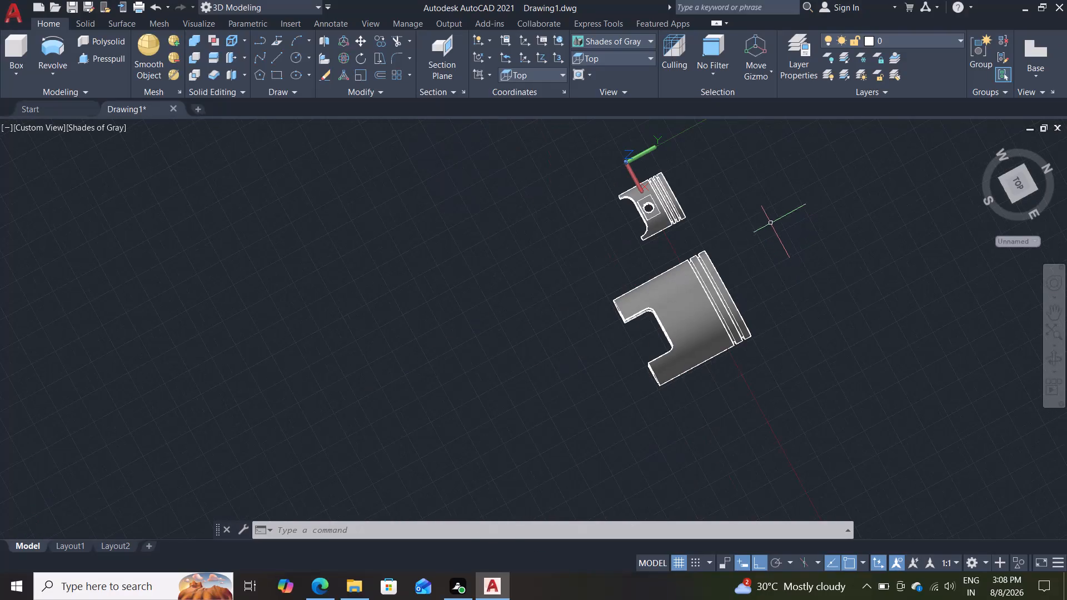
{"action": "left_click", "coordinate": [770, 222]}
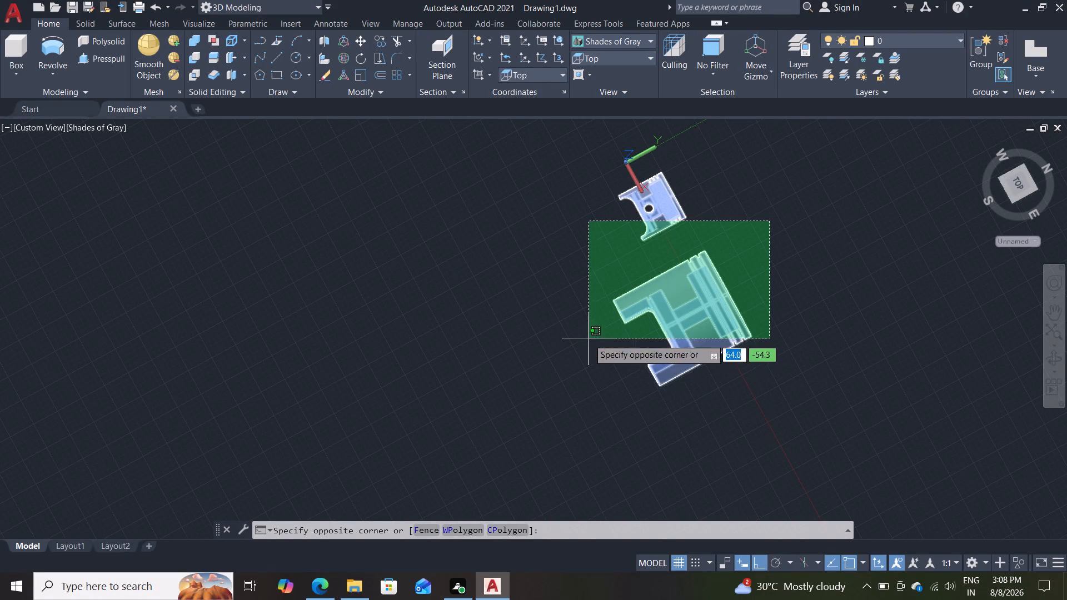
{"action": "left_click", "coordinate": [782, 360]}
{"action": "left_click", "coordinate": [782, 272]}
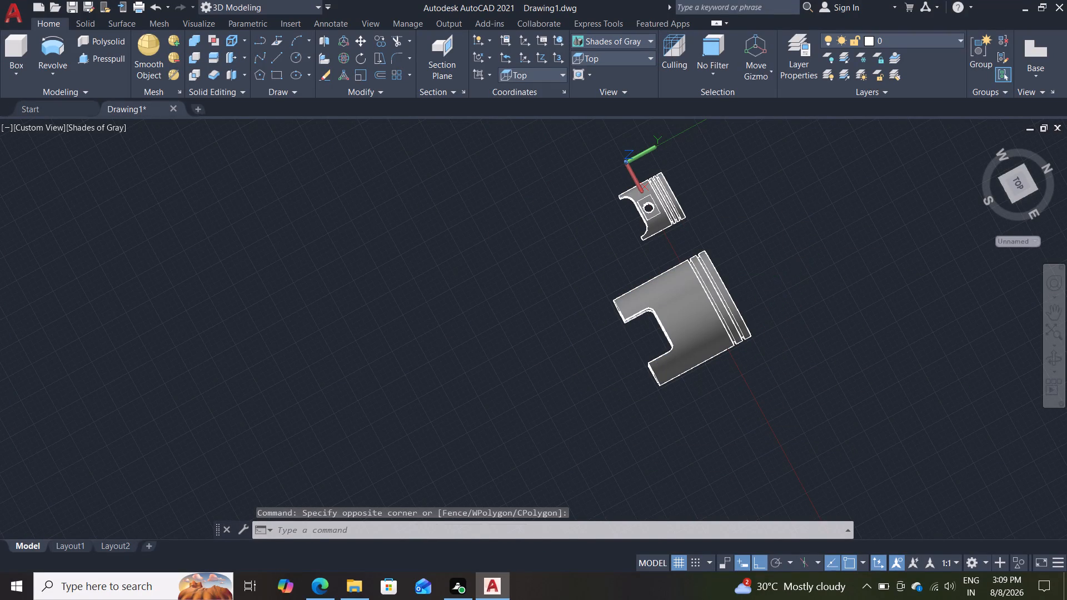
{"action": "left_click", "coordinate": [782, 256]}
{"action": "left_click", "coordinate": [723, 234]}
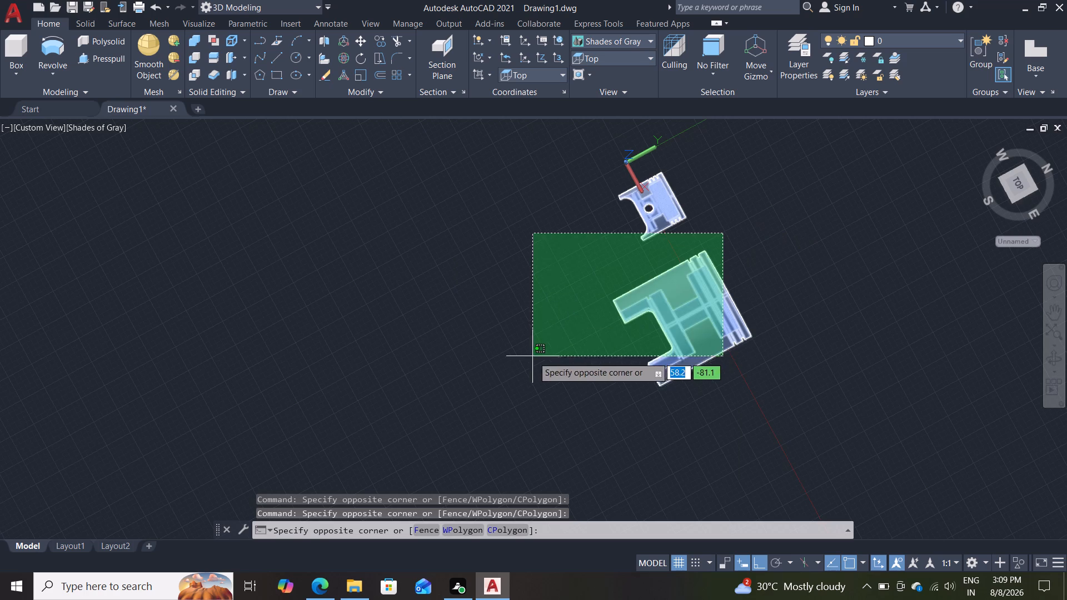
{"action": "left_click", "coordinate": [662, 423]}
{"action": "key", "text": "Delete"}
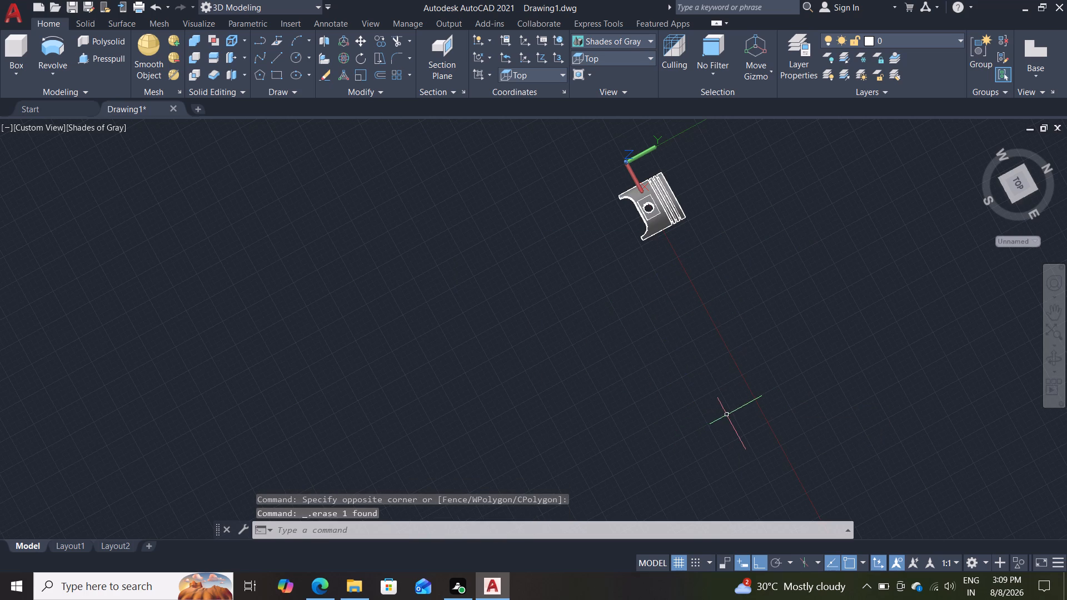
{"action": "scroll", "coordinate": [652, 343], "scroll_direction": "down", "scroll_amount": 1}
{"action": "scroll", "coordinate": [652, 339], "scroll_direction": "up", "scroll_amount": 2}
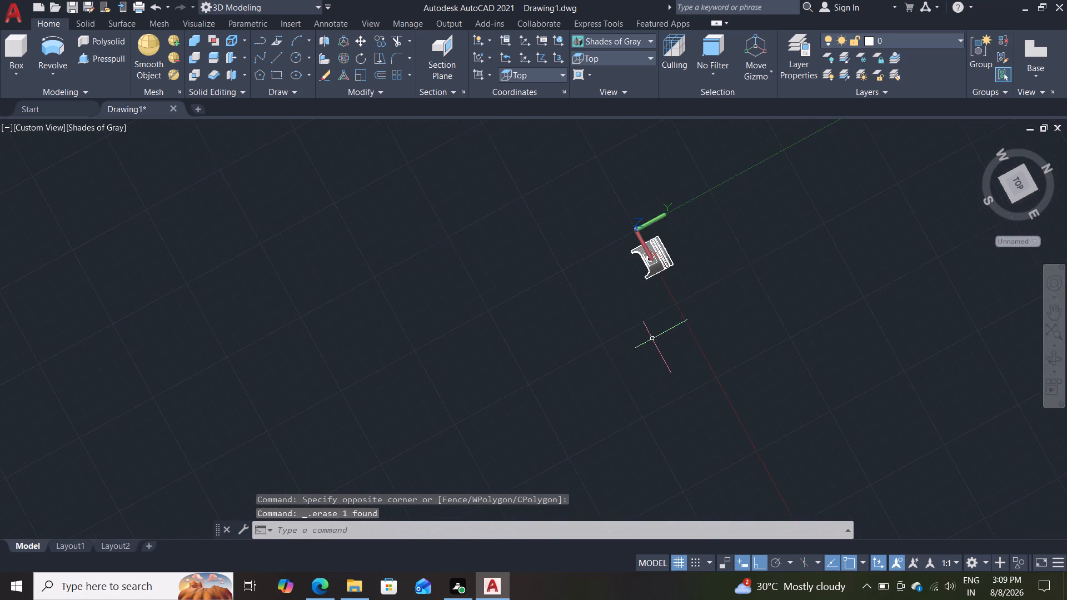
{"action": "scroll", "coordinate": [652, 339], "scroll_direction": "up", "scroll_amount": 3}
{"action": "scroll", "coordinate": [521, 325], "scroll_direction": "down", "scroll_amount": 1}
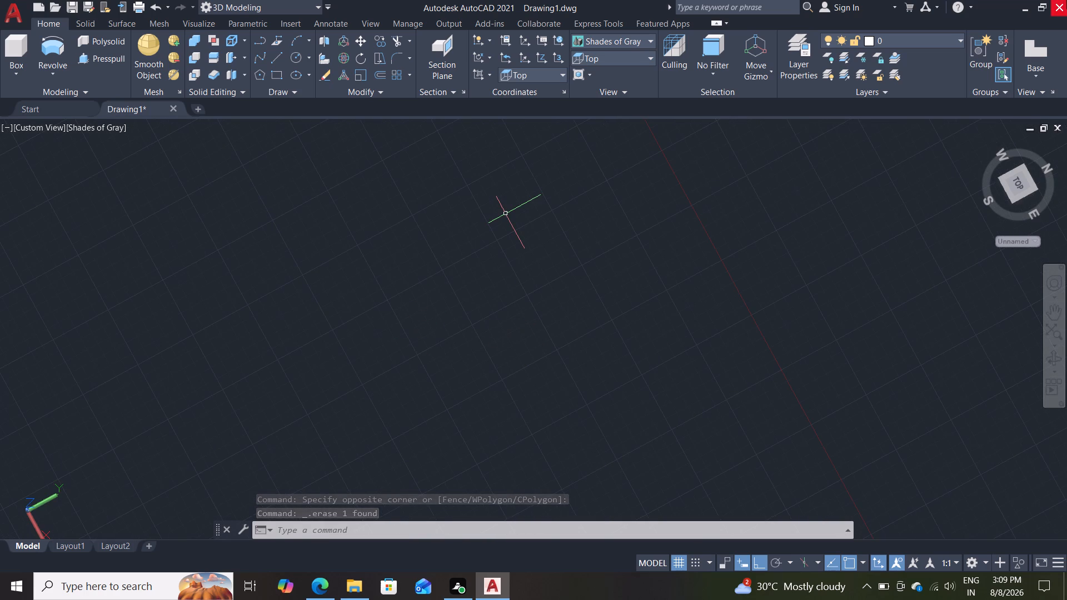
Save the drawing as practice in the Documents folder, in AutoCAD 2018 Drawing format.
{"action": "left_click", "coordinate": [12, 2]}
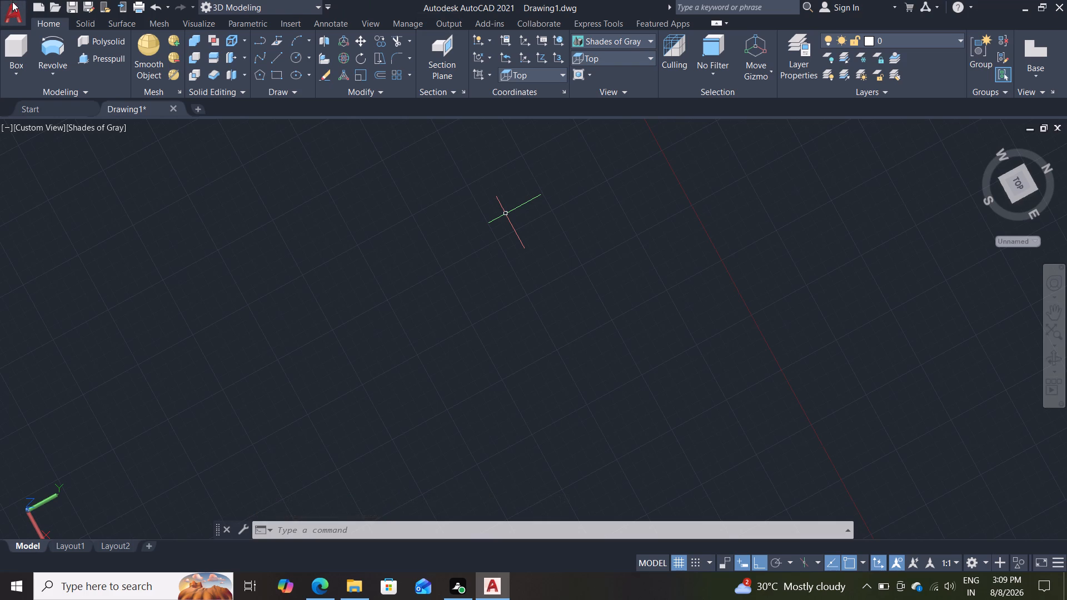
{"action": "left_click", "coordinate": [54, 186]}
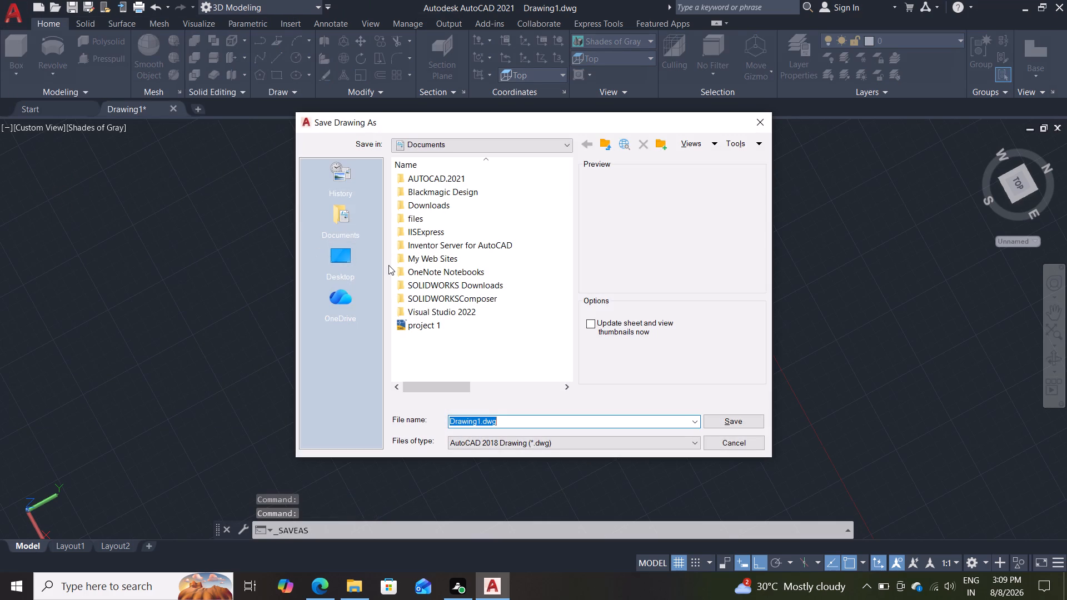
{"action": "key", "text": "BackSpace"}
{"action": "type", "text": "practice"}
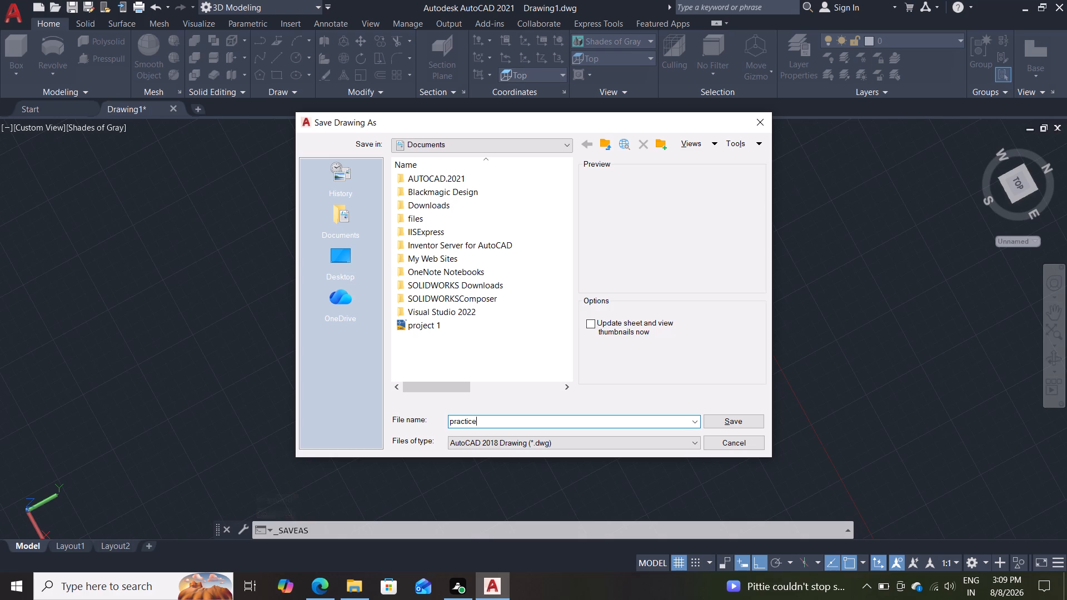
{"action": "left_click", "coordinate": [730, 416]}
Export the drawing to the Documents folder as practice.pdf and dismiss the web and mobile apps notice.
{"action": "left_click", "coordinate": [9, 11]}
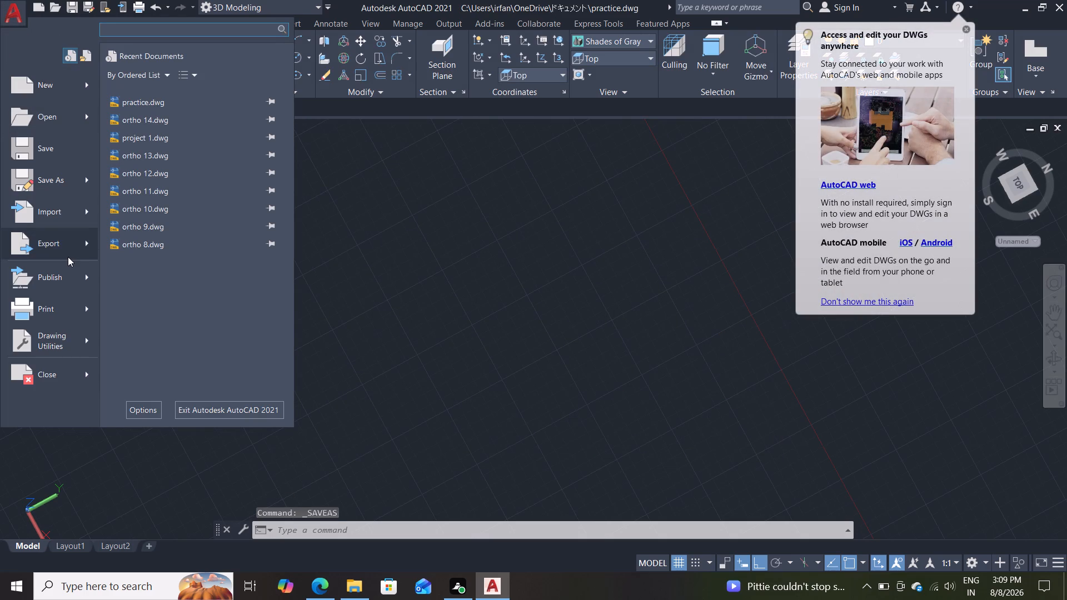
{"action": "left_click", "coordinate": [68, 257]}
{"action": "left_click", "coordinate": [126, 244]}
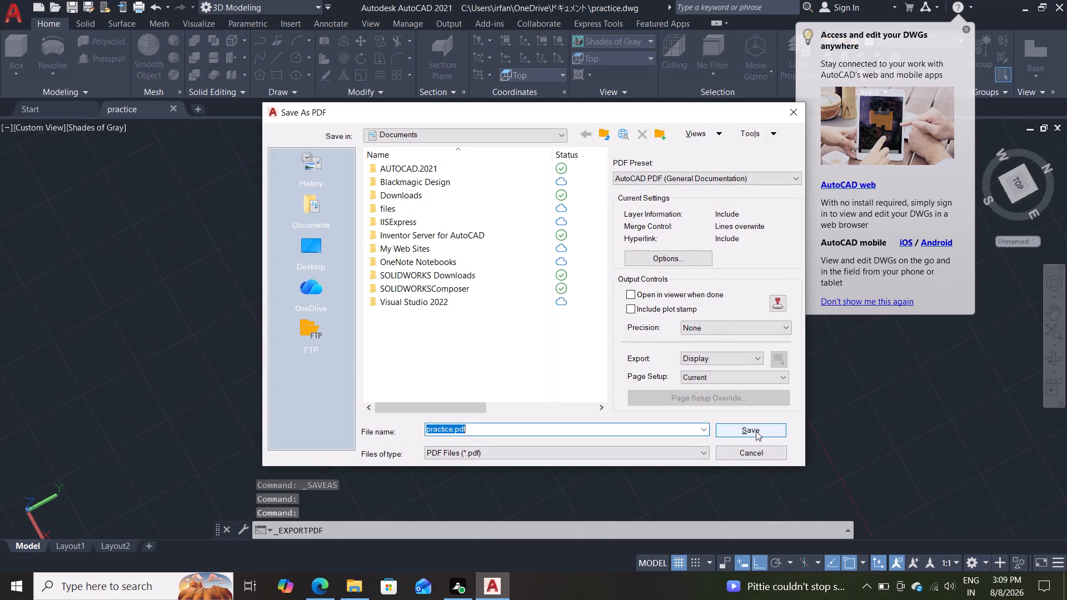
{"action": "left_click", "coordinate": [756, 431]}
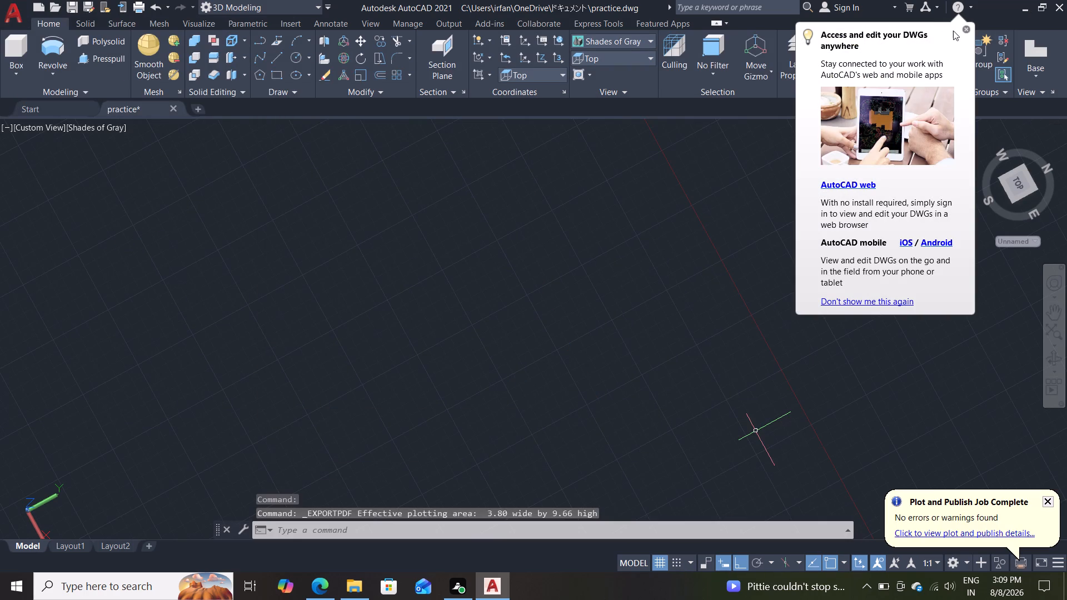
{"action": "left_click", "coordinate": [965, 30]}
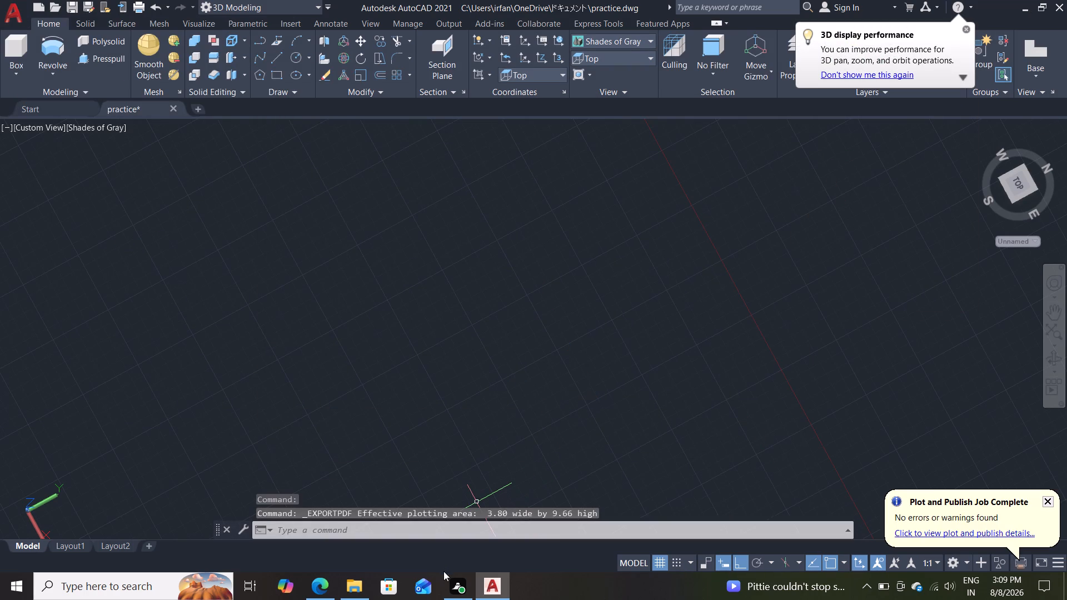